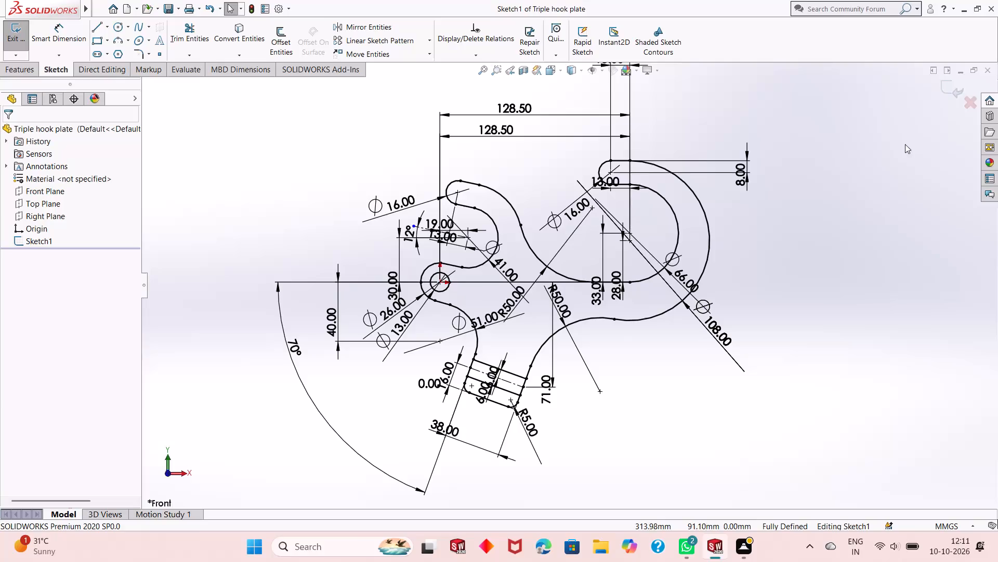
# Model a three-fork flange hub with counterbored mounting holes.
# Close the Triple hook plate document and create a new part.
pyautogui.click(991, 74)
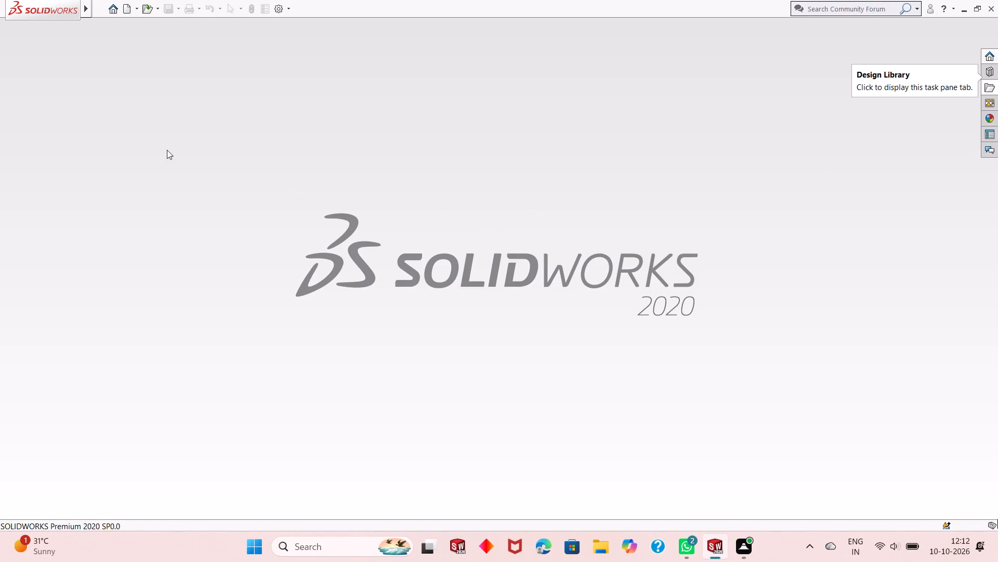
pyautogui.click(122, 15)
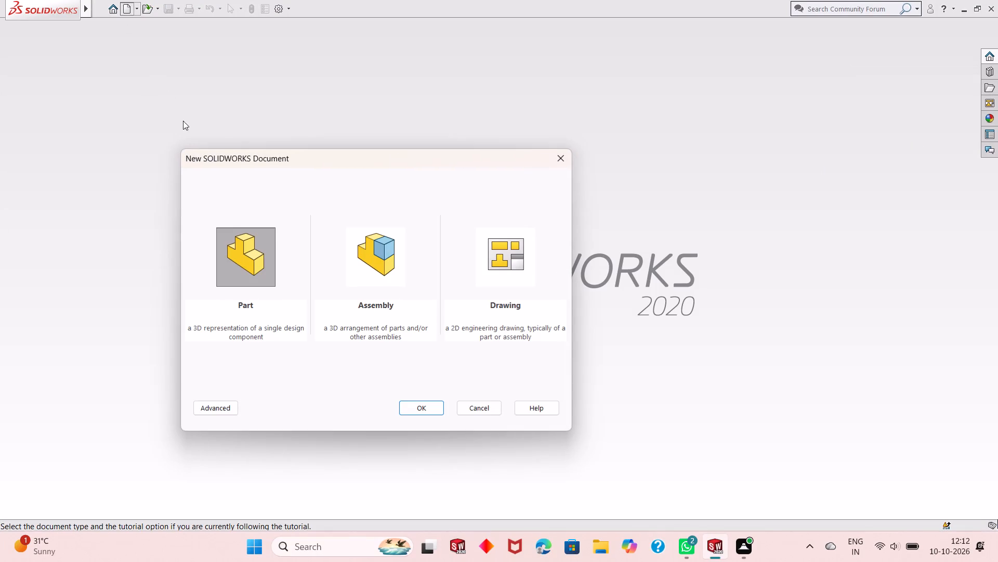
pyautogui.doubleClick(262, 269)
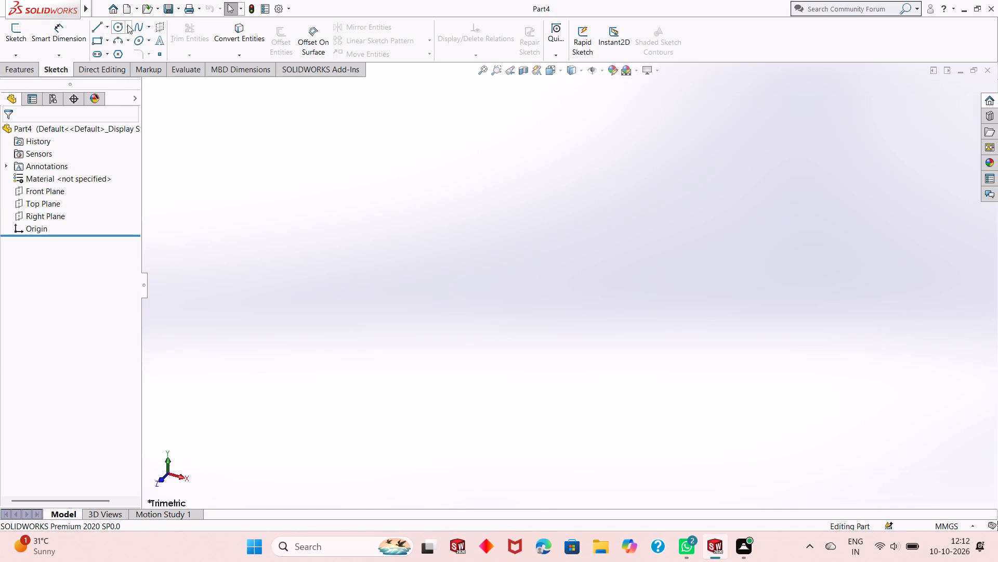
# Start a sketch on the Top Plane and draw a circle of about 46 mm radius centred on the origin.
pyautogui.click(55, 201)
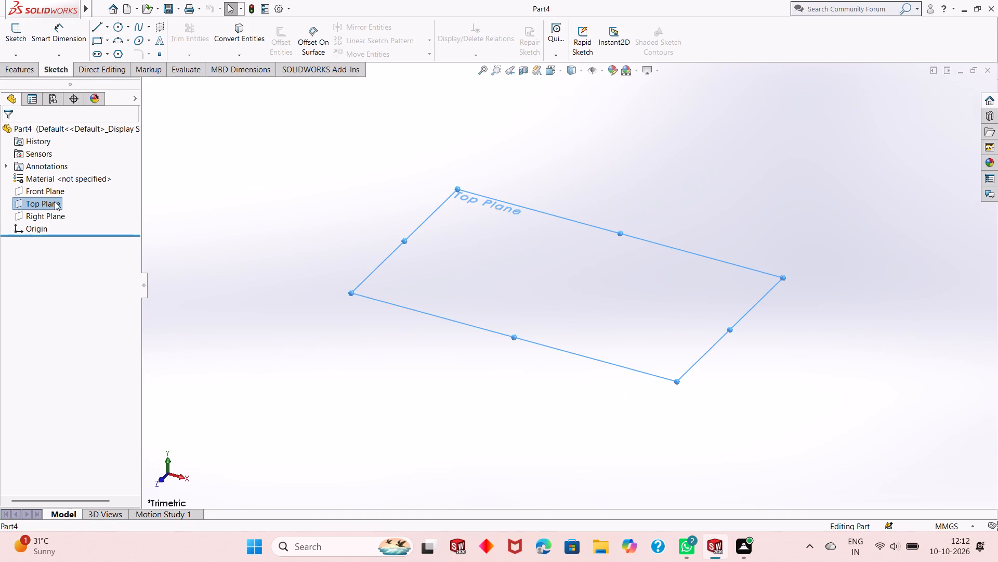
pyautogui.click(61, 190)
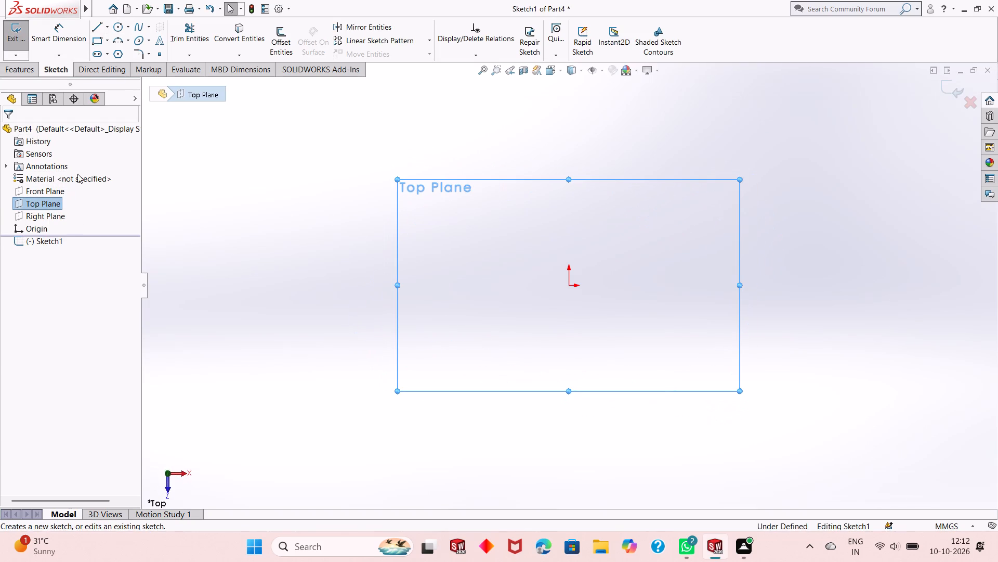
pyautogui.click(116, 28)
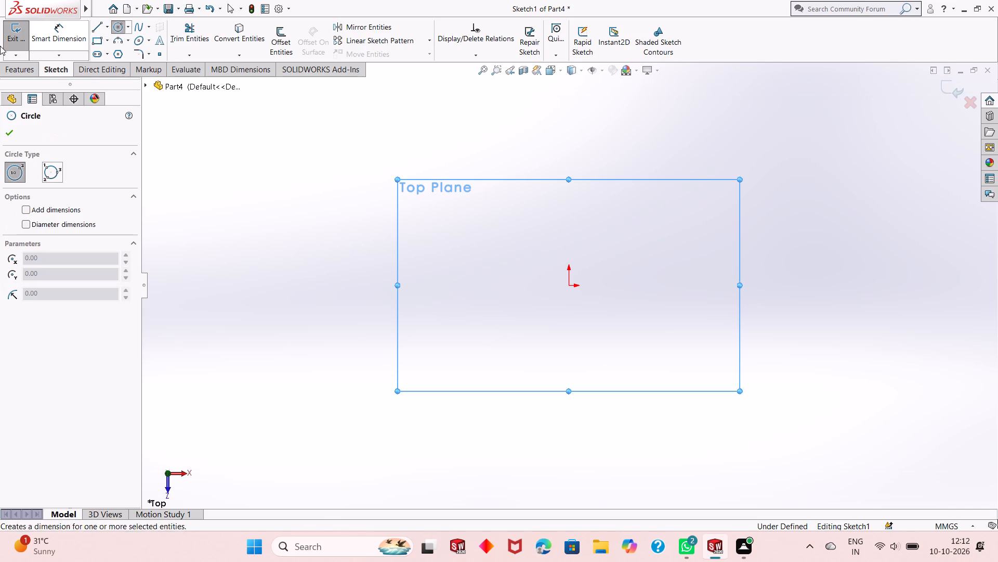
pyautogui.click(570, 287)
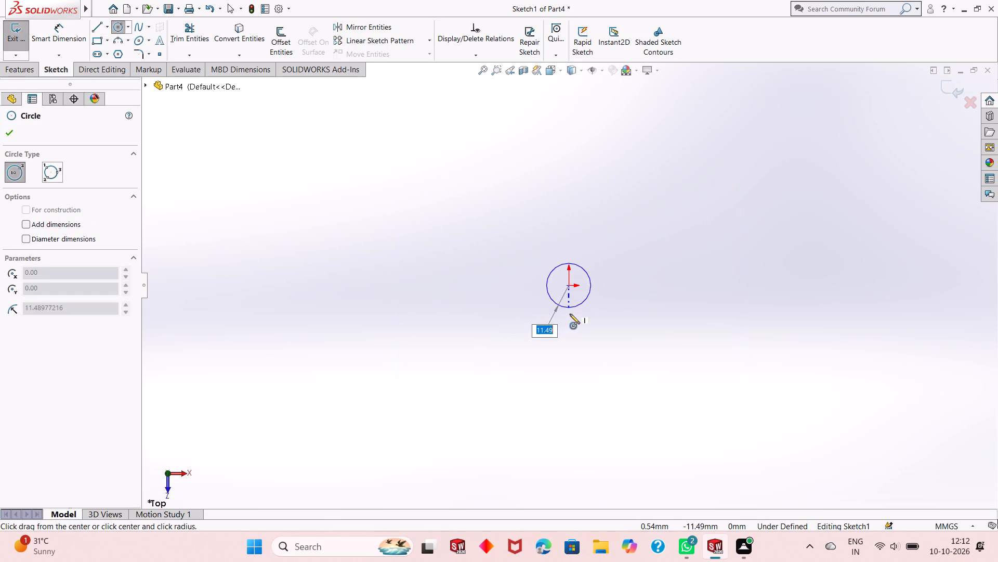
pyautogui.click(546, 371)
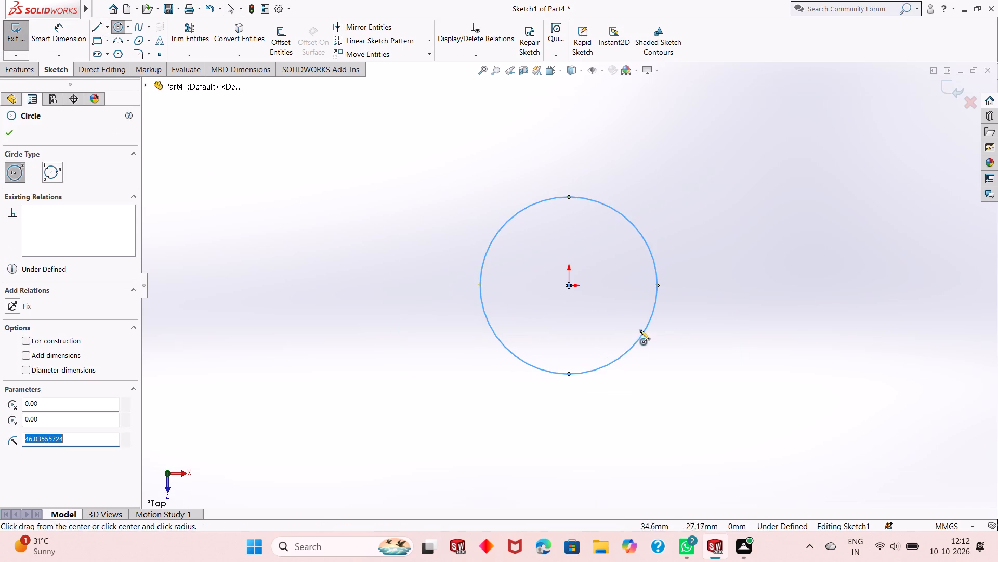
pyautogui.rightClick(651, 207)
pyautogui.click(662, 215)
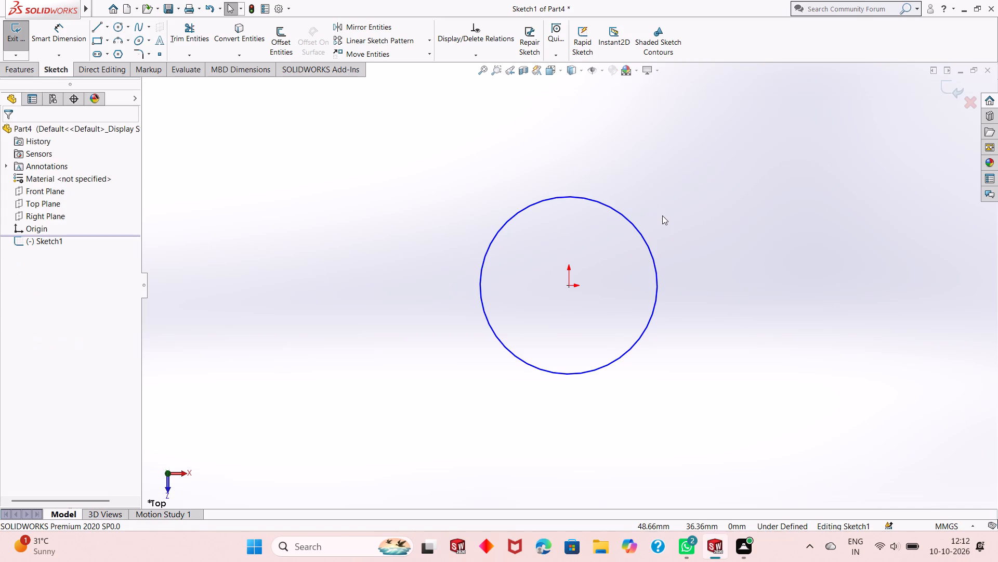
# Dimension the circle's diameter as 62 mm.
pyautogui.click(81, 44)
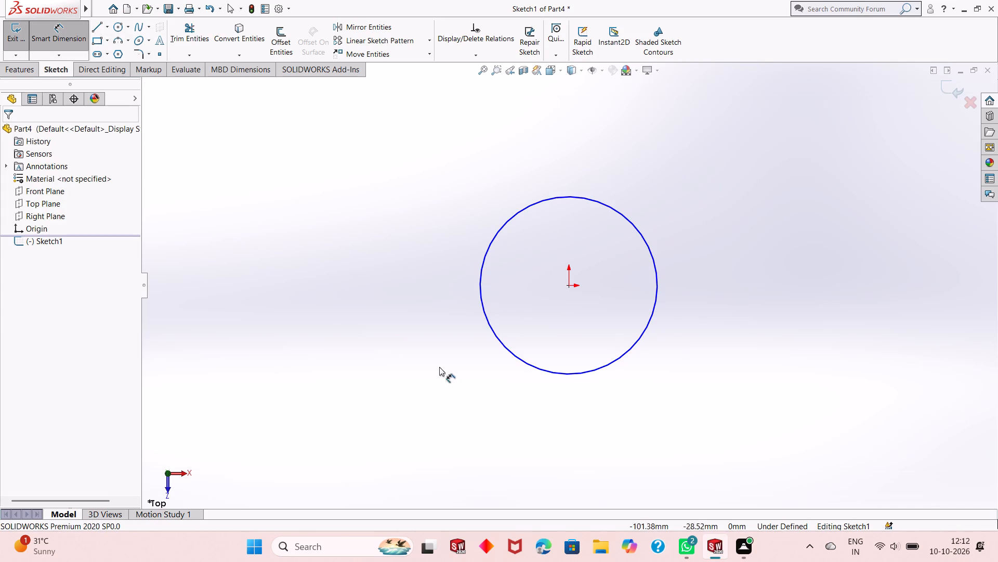
pyautogui.click(517, 359)
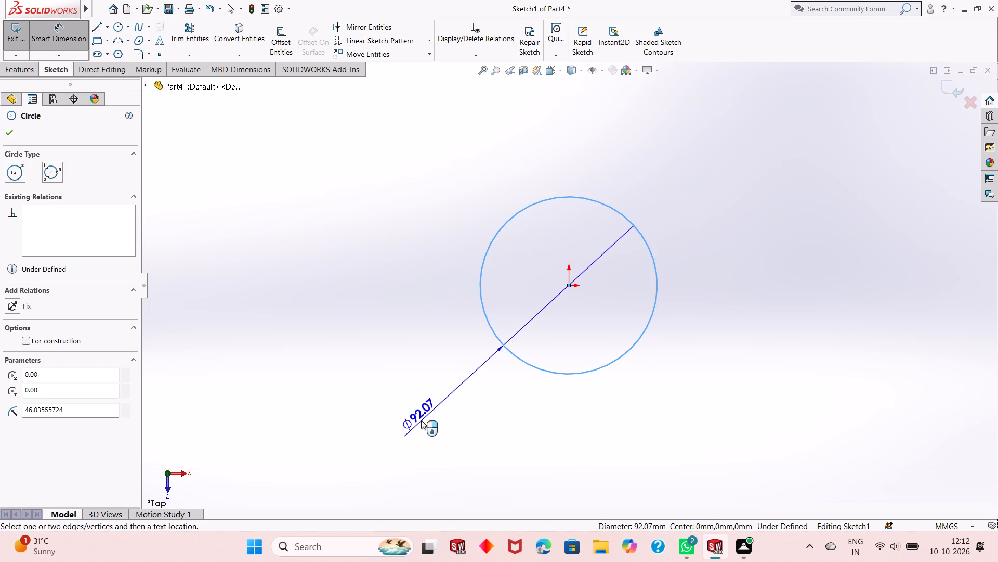
pyautogui.click(419, 423)
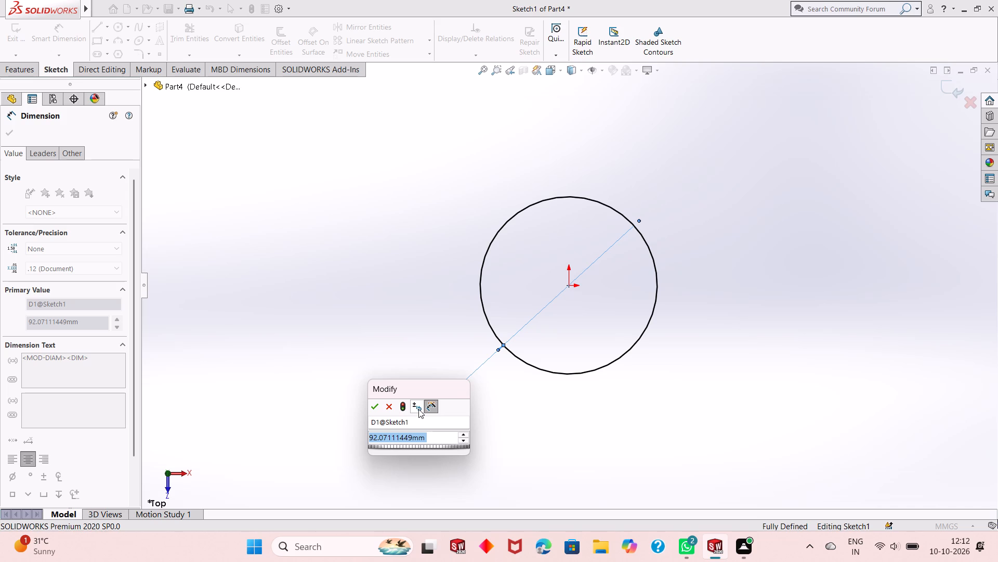
pyautogui.write('62')
pyautogui.press('Return')
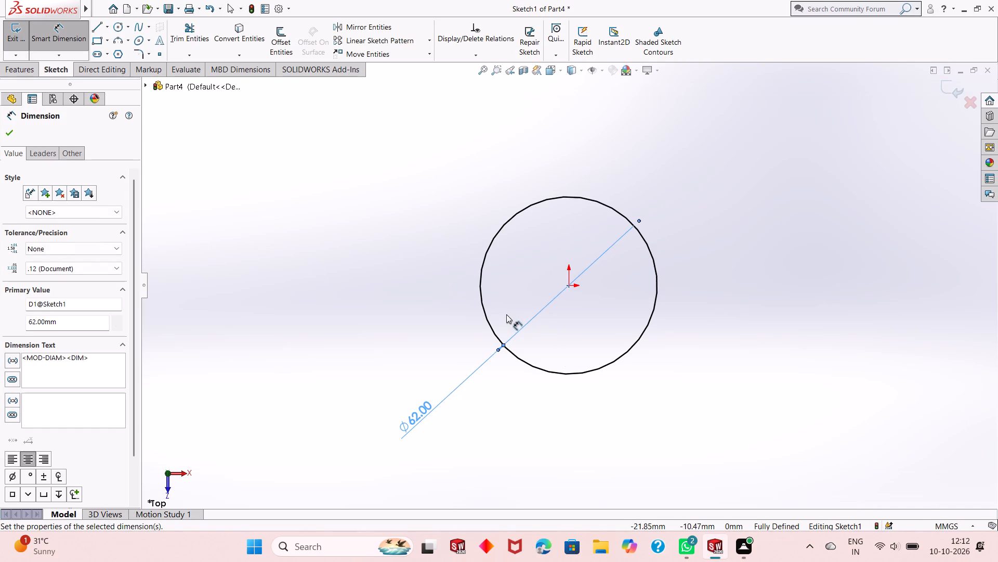
pyautogui.rightClick(395, 322)
pyautogui.click(434, 354)
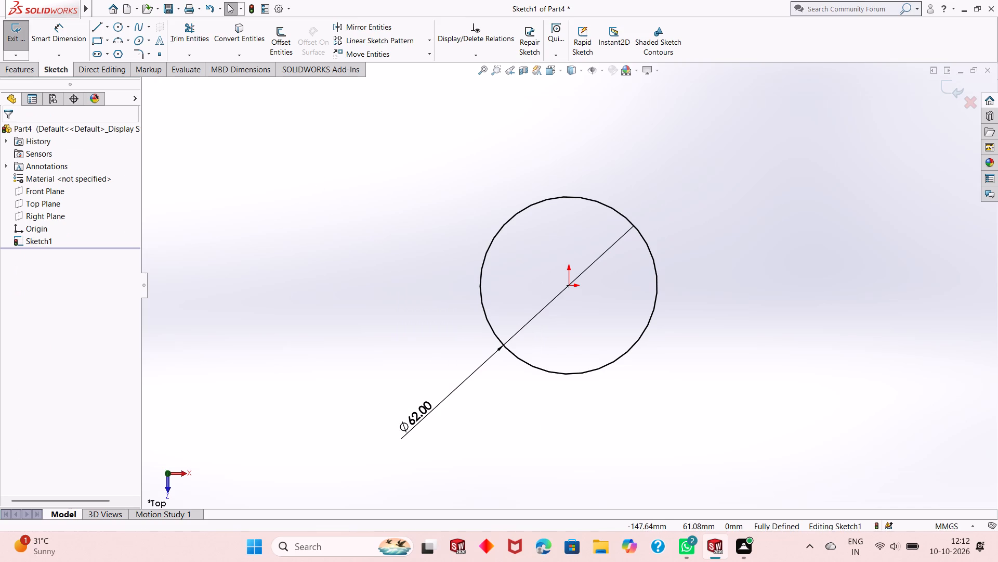
# Extrude the circle as a blind boss with a depth of 13-5, giving 8 mm.
pyautogui.click(21, 68)
pyautogui.click(21, 32)
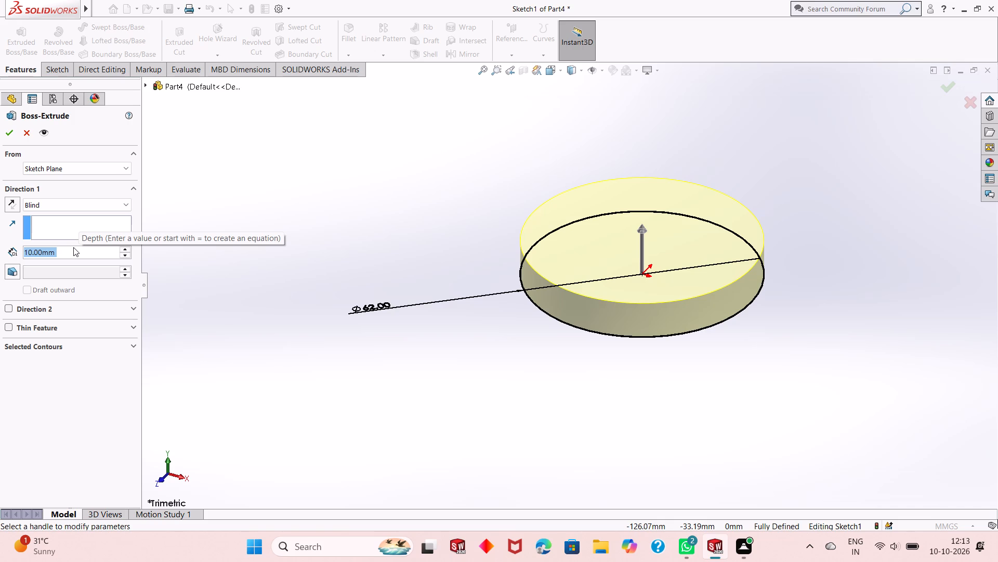
pyautogui.write('13-')
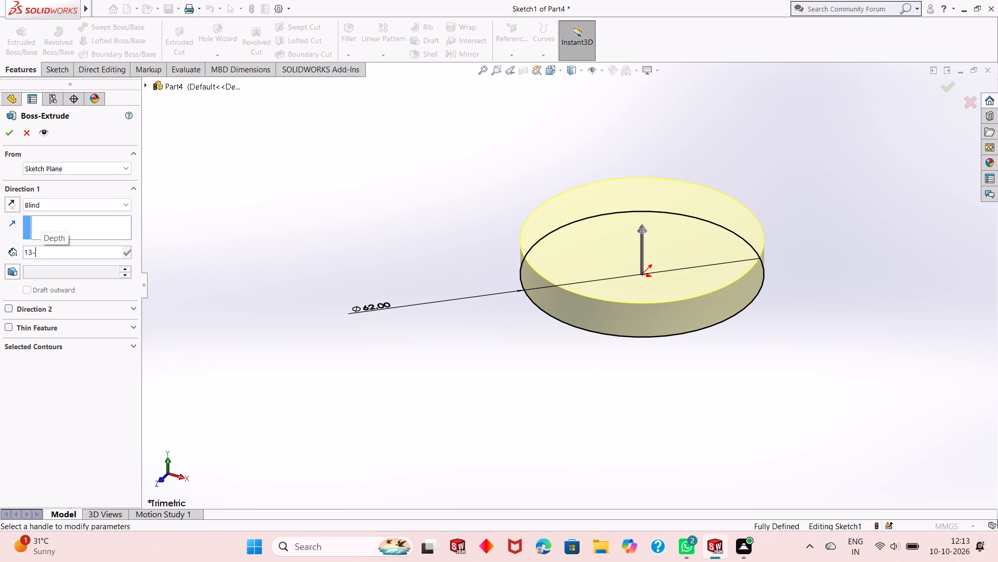
pyautogui.press('5')
pyautogui.press('Return')
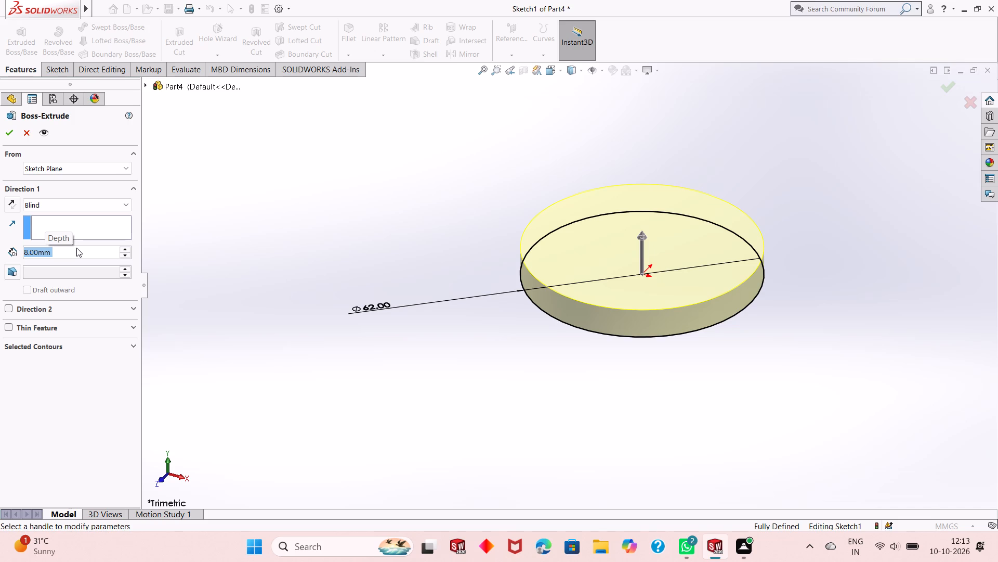
pyautogui.click(13, 129)
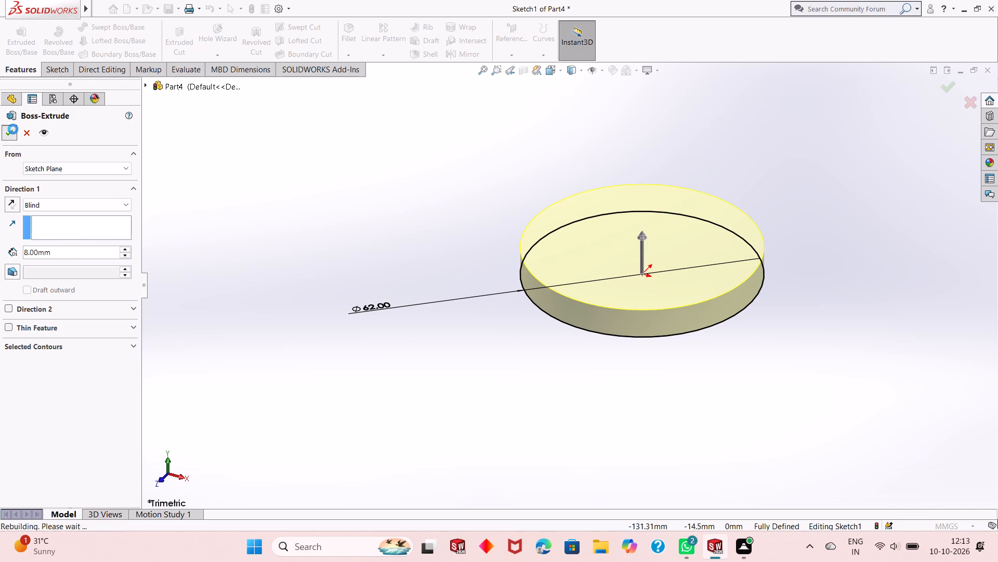
pyautogui.click(455, 253)
# Start a sketch on the disc's bottom face and view it face-on.
pyautogui.moveTo(651, 286); pyautogui.dragTo(651, 284, button='middle')
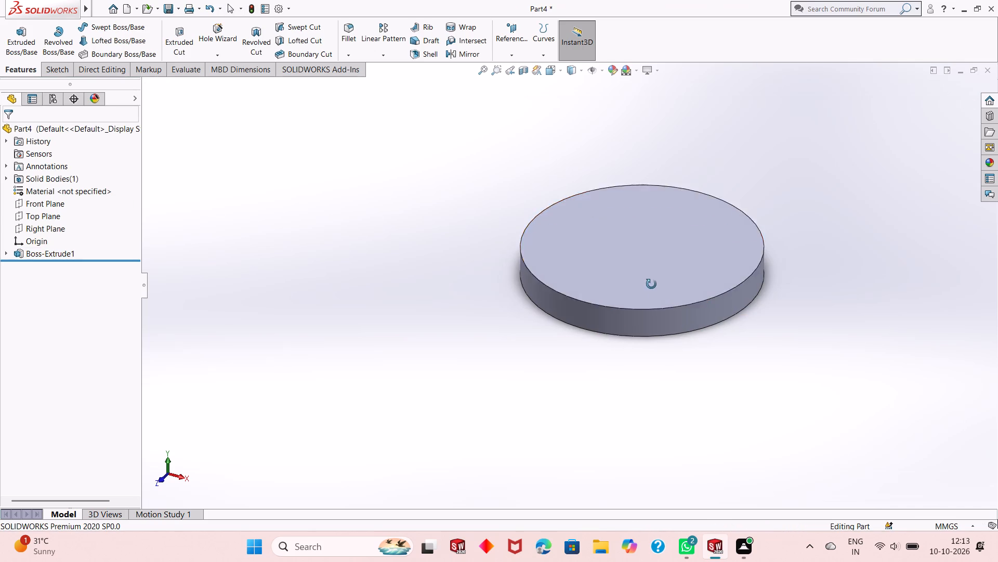
pyautogui.moveTo(651, 284); pyautogui.dragTo(655, 240, button='middle')
pyautogui.scroll(1, 660, 275)
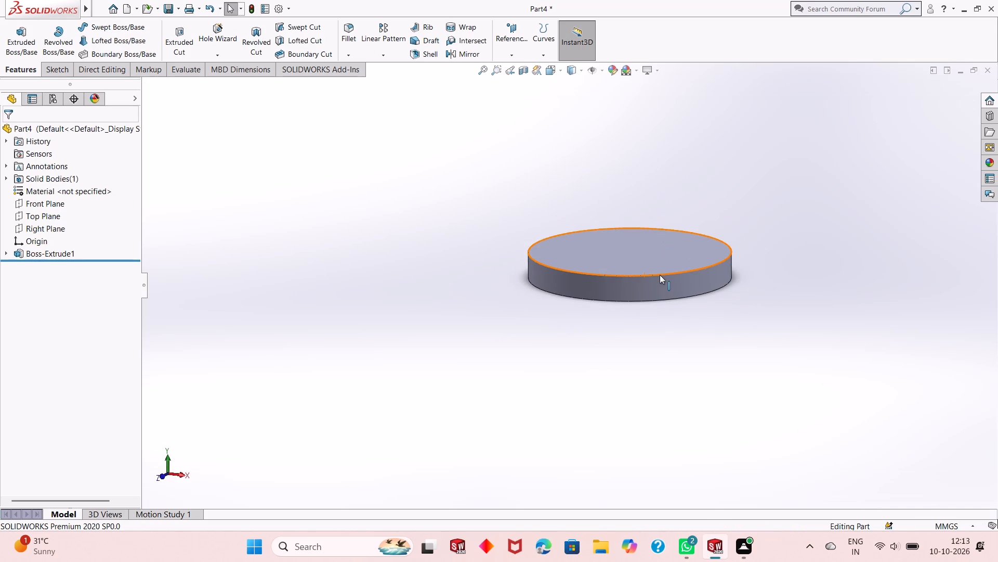
pyautogui.scroll(-1, 681, 226)
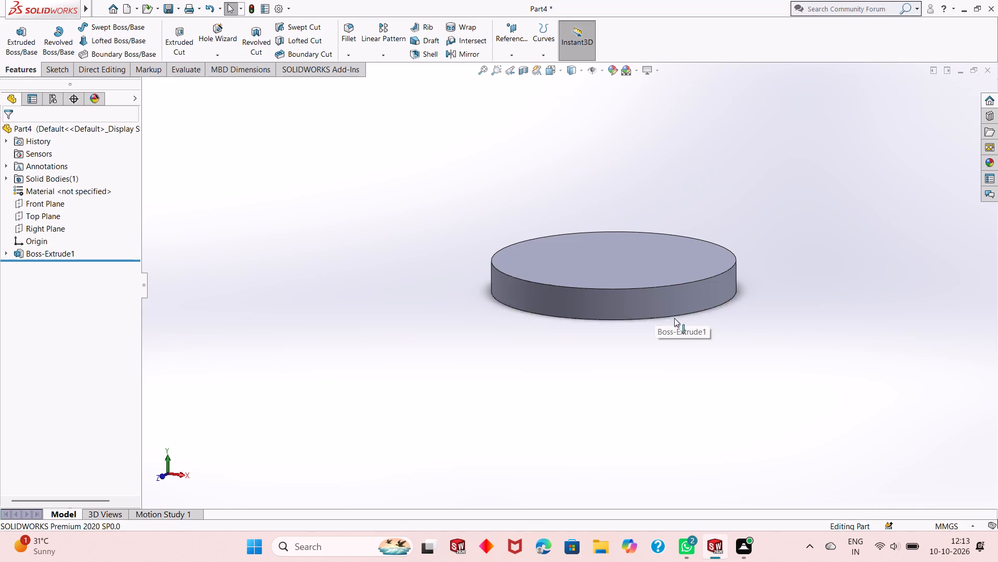
pyautogui.moveTo(667, 315); pyautogui.dragTo(662, 219, button='middle')
pyautogui.click(663, 271)
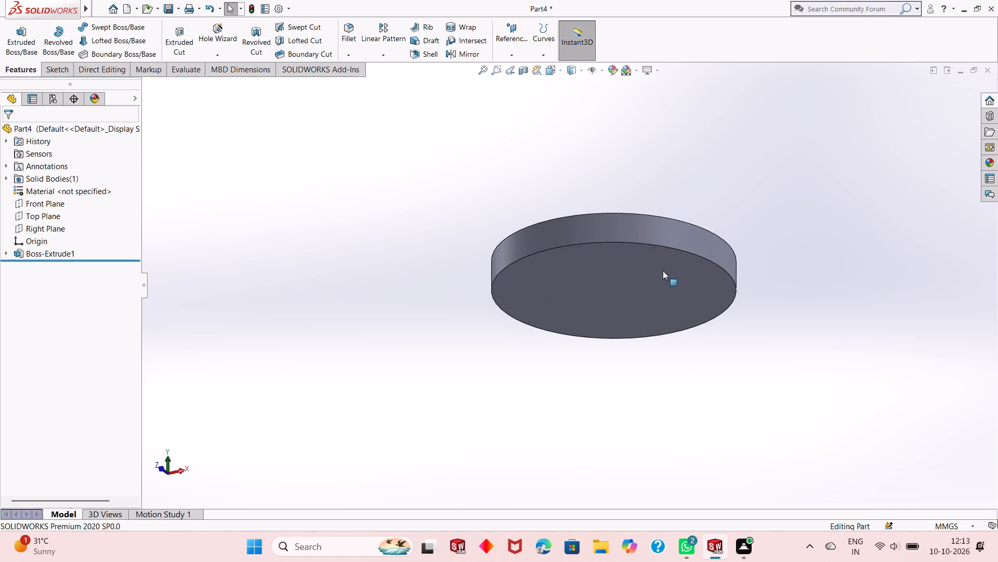
pyautogui.click(704, 246)
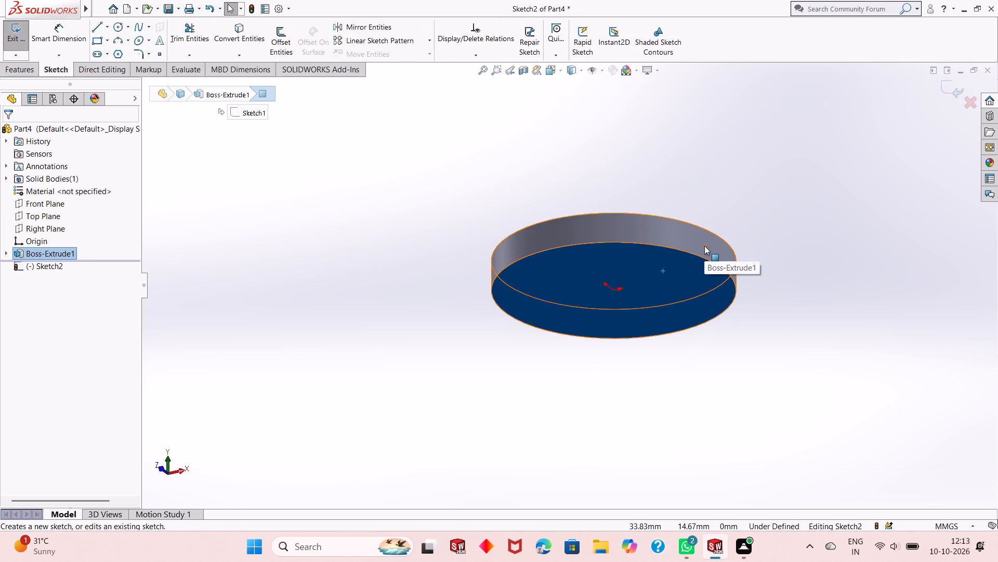
pyautogui.hotkey('ctrl', '8')
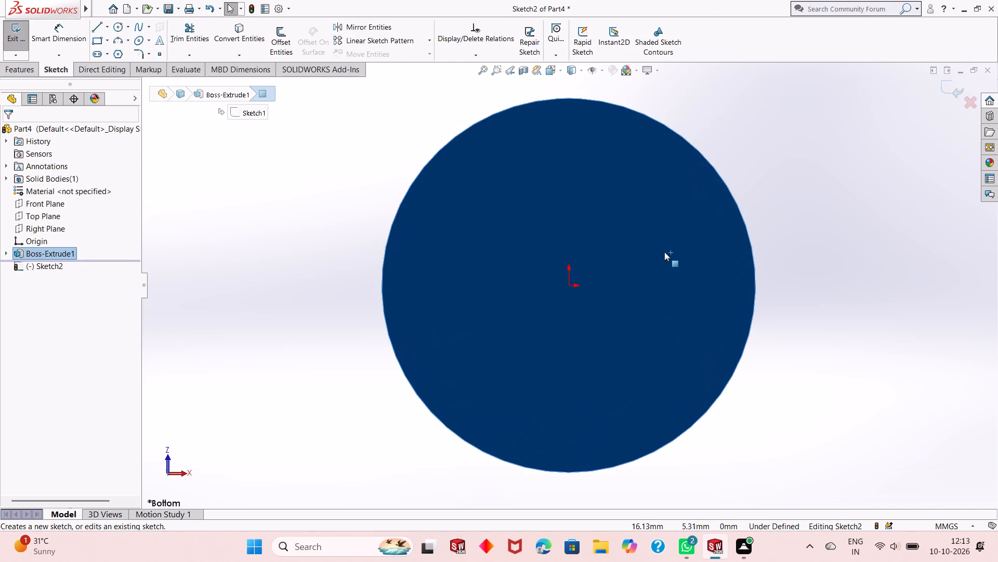
pyautogui.scroll(-2, 660, 241)
pyautogui.scroll(3, 654, 259)
pyautogui.scroll(1, 577, 359)
pyautogui.scroll(-1, 571, 353)
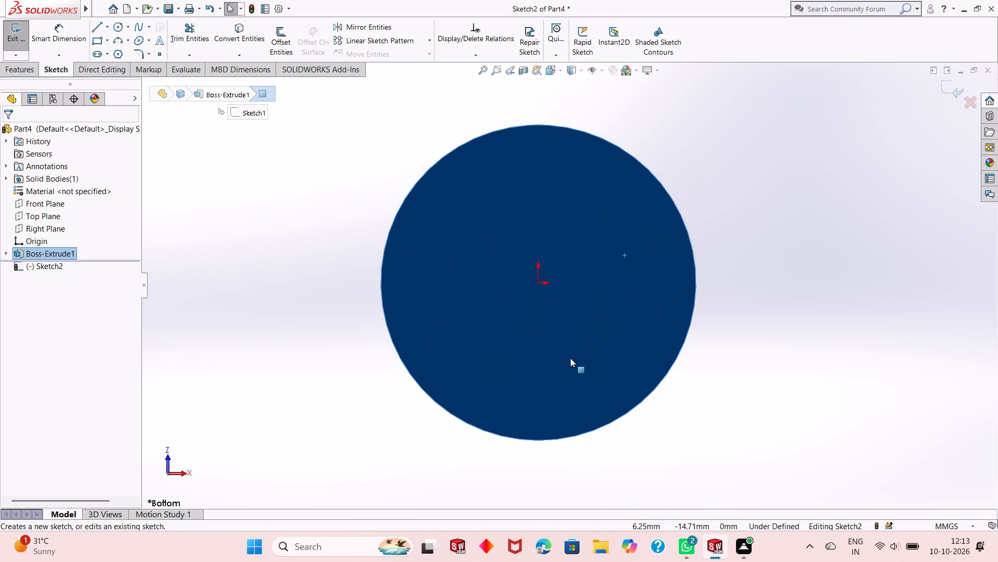
pyautogui.scroll(1, 542, 361)
pyautogui.scroll(-2, 538, 346)
pyautogui.click(266, 291)
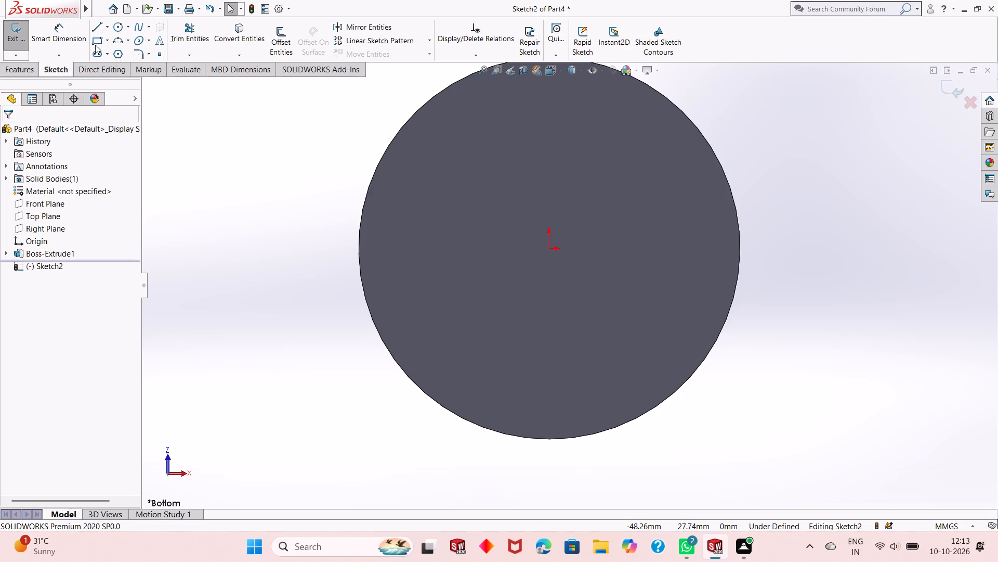
# Draw a circle of about 16 mm radius on the bottom face, centred on the origin.
pyautogui.click(117, 30)
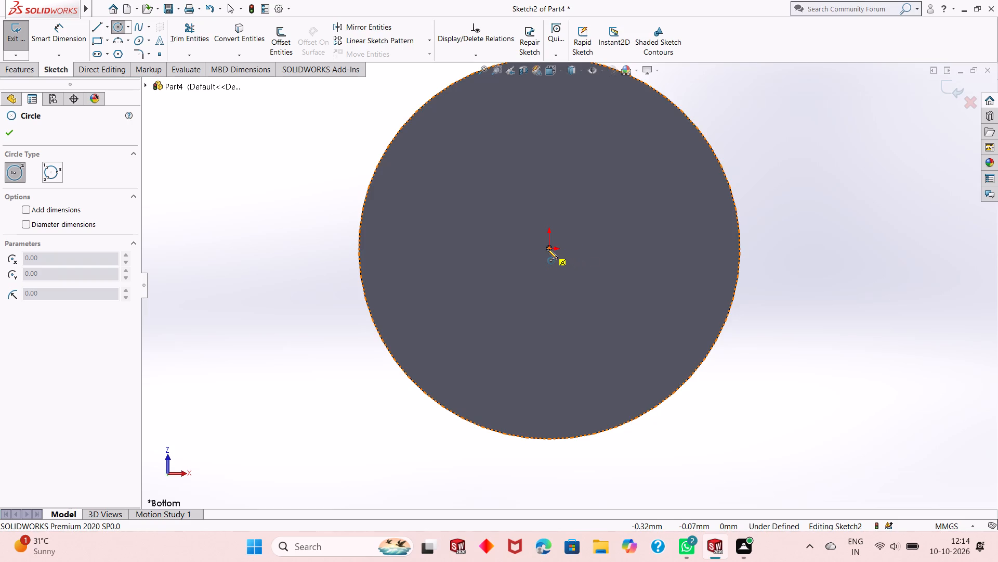
pyautogui.click(547, 249)
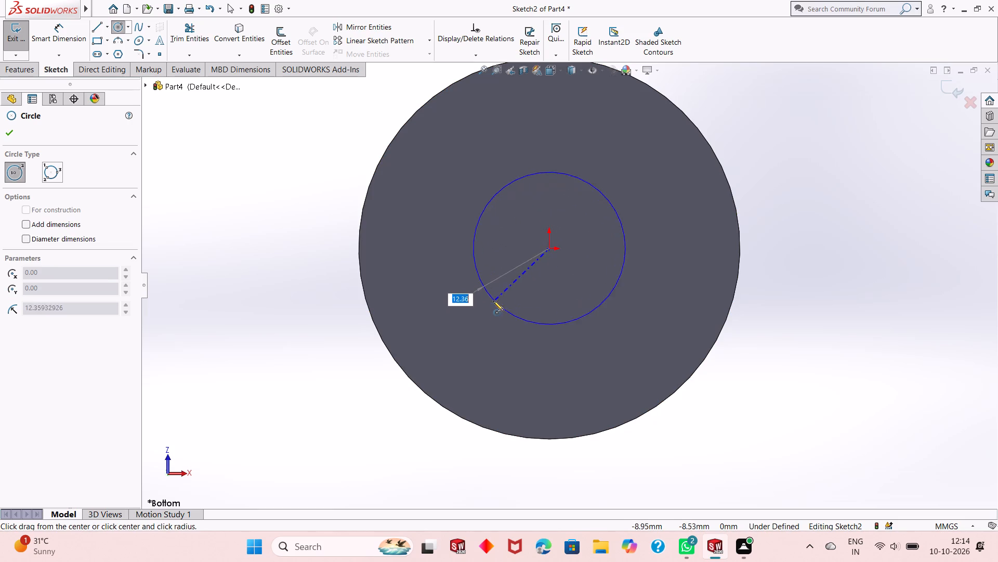
pyautogui.click(470, 308)
pyautogui.rightClick(164, 183)
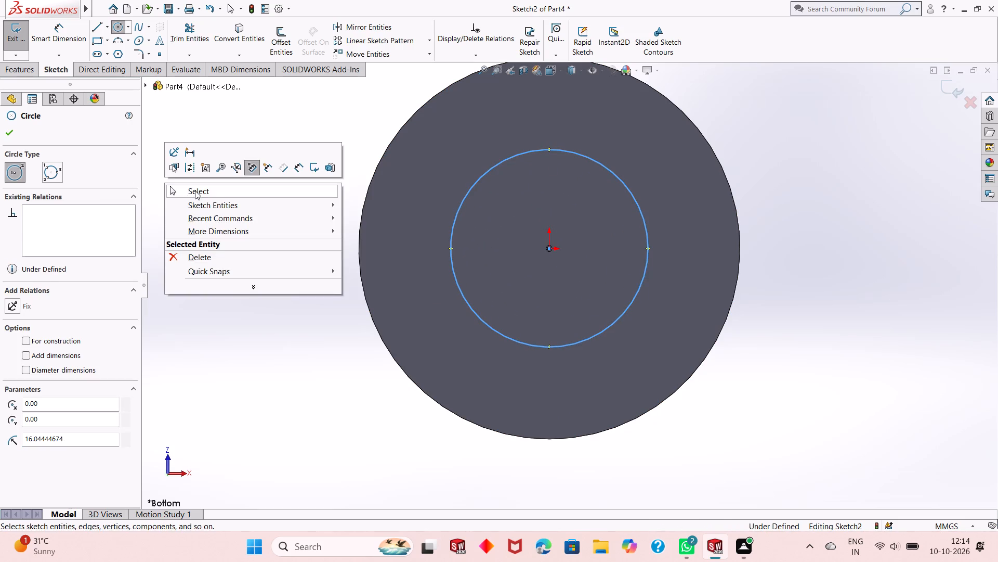
pyautogui.click(195, 190)
# Dimension the diameter of the circle on the bottom face as 34 mm.
pyautogui.click(67, 34)
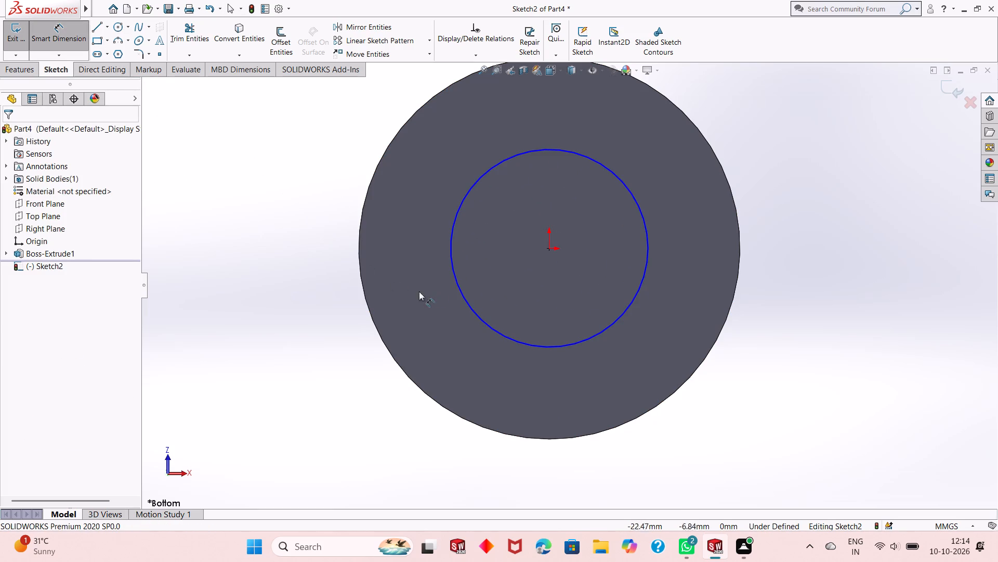
pyautogui.click(464, 300)
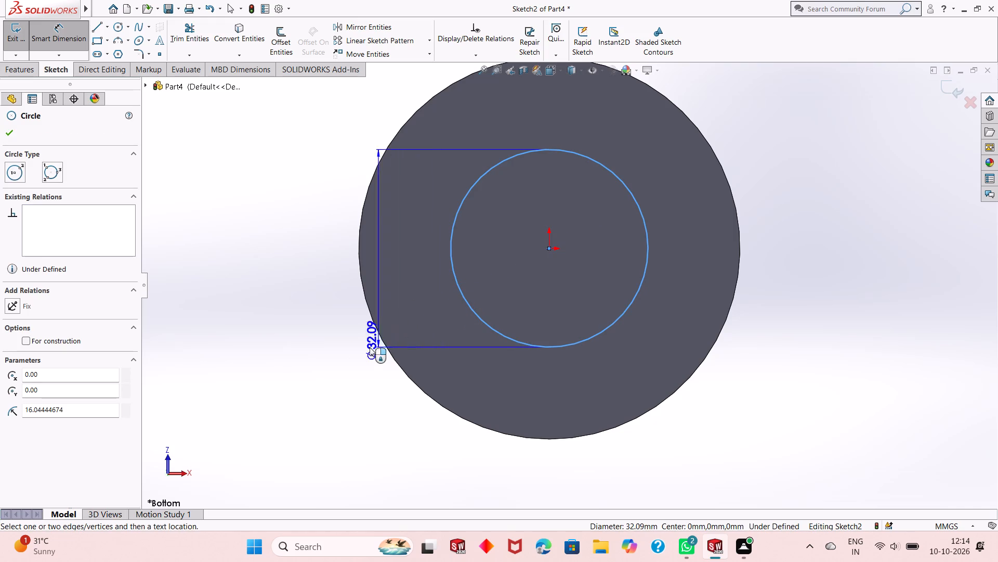
pyautogui.click(340, 366)
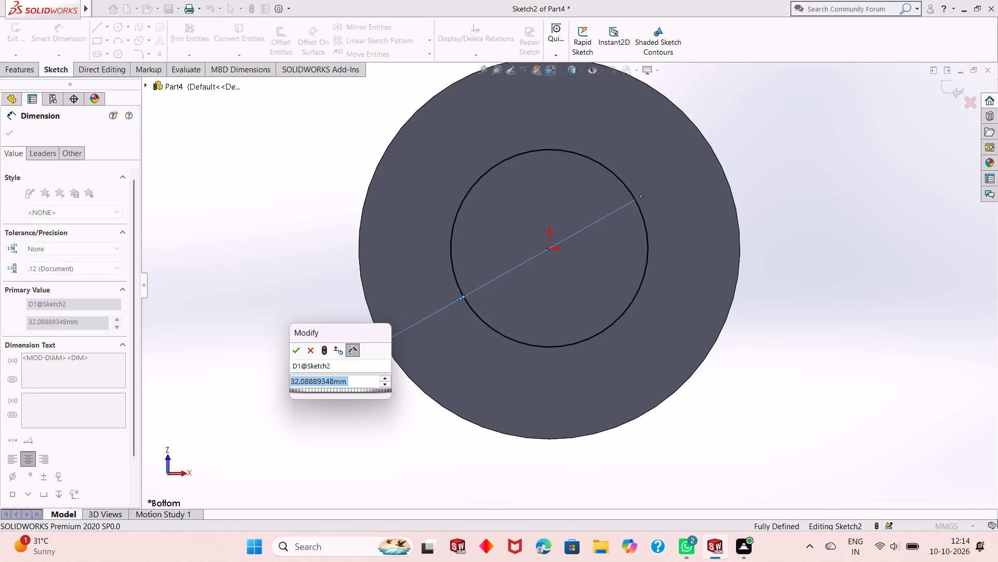
pyautogui.write('34')
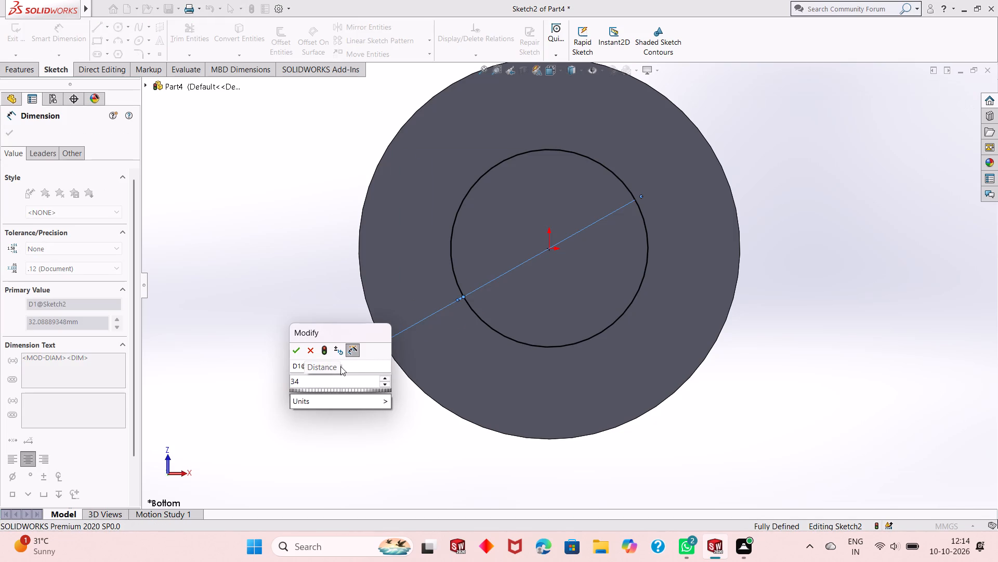
pyautogui.press('Return')
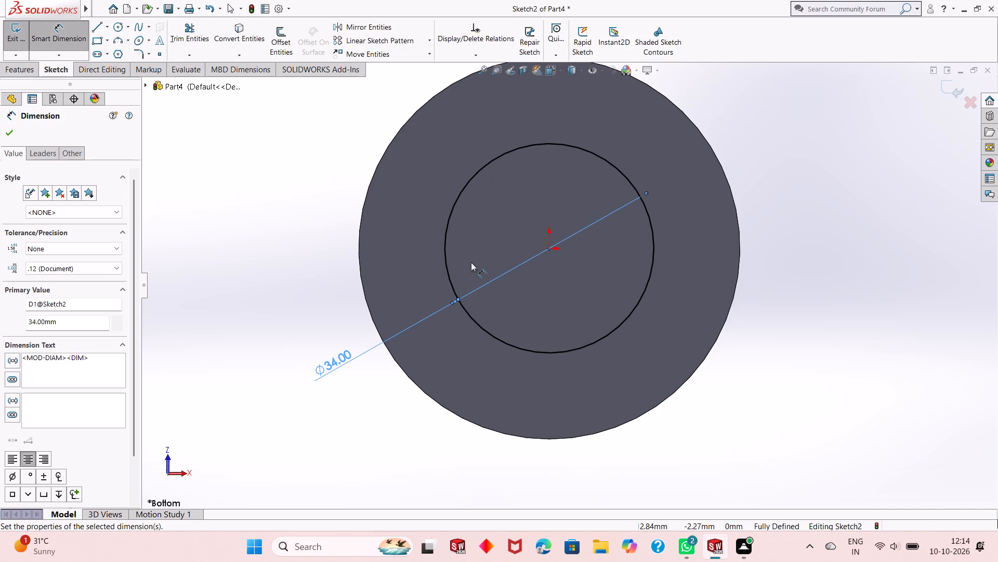
pyautogui.moveTo(479, 262); pyautogui.dragTo(505, 339, button='middle')
pyautogui.scroll(1, 505, 335)
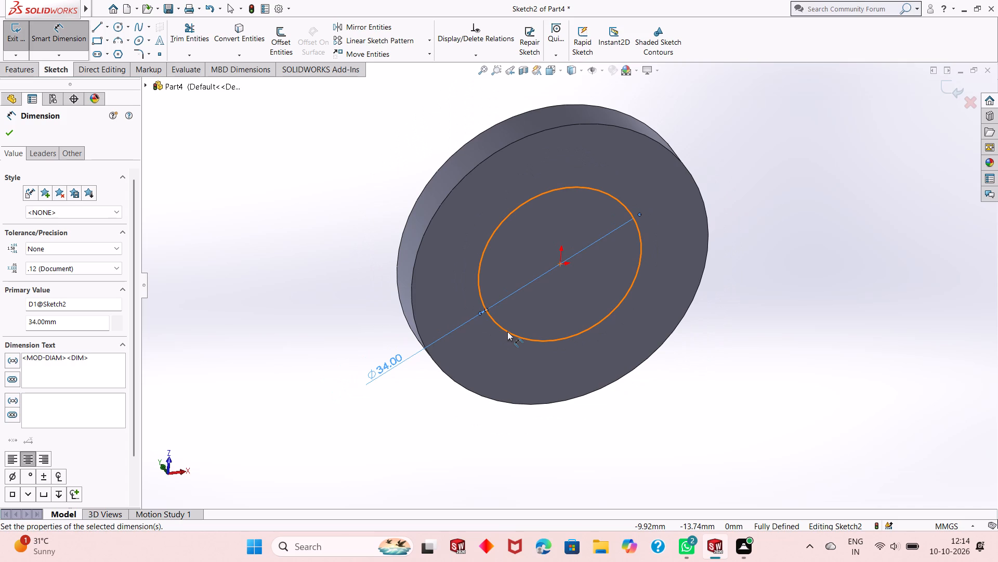
# Extrude the 34 mm circle as a blind boss 3 mm deep, merged with the disc.
pyautogui.moveTo(542, 289); pyautogui.dragTo(553, 292, button='middle')
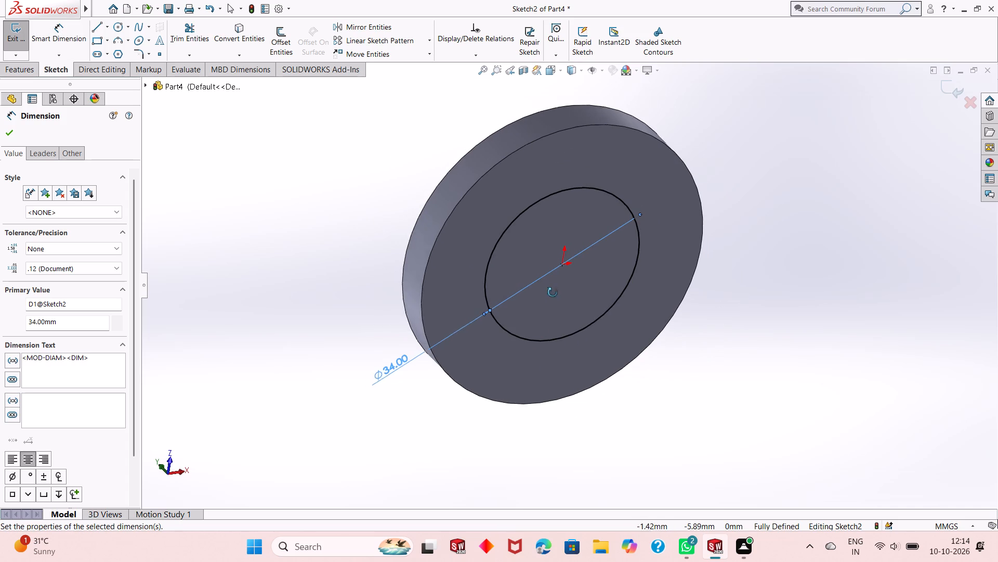
pyautogui.moveTo(553, 292); pyautogui.dragTo(555, 308, button='middle')
pyautogui.middleClick(558, 292)
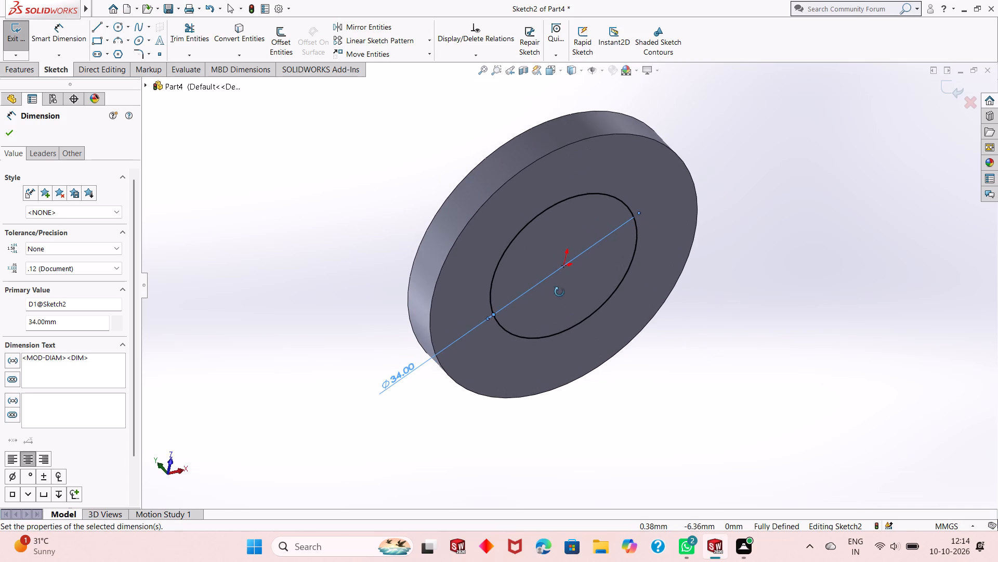
pyautogui.click(11, 135)
pyautogui.click(12, 71)
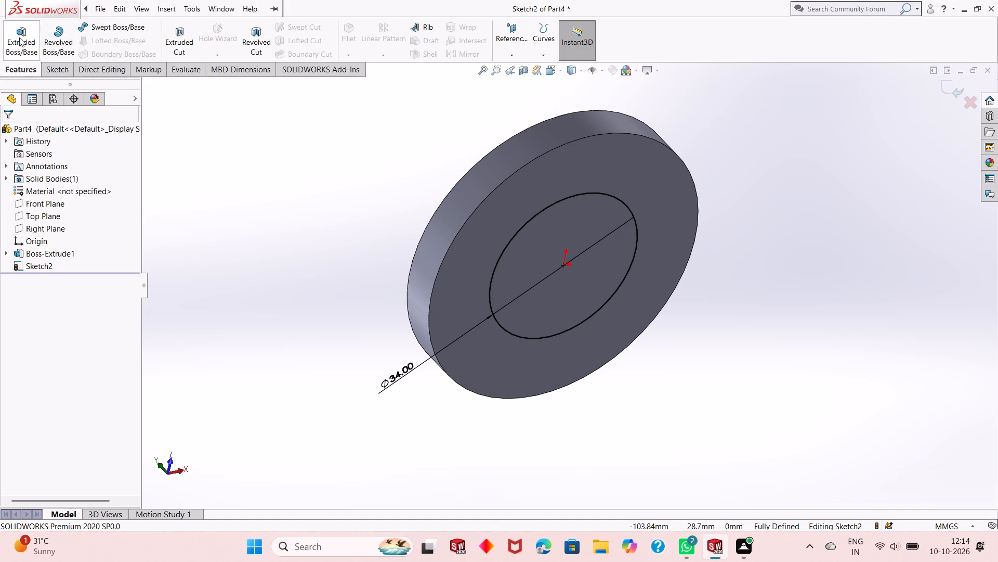
pyautogui.click(30, 53)
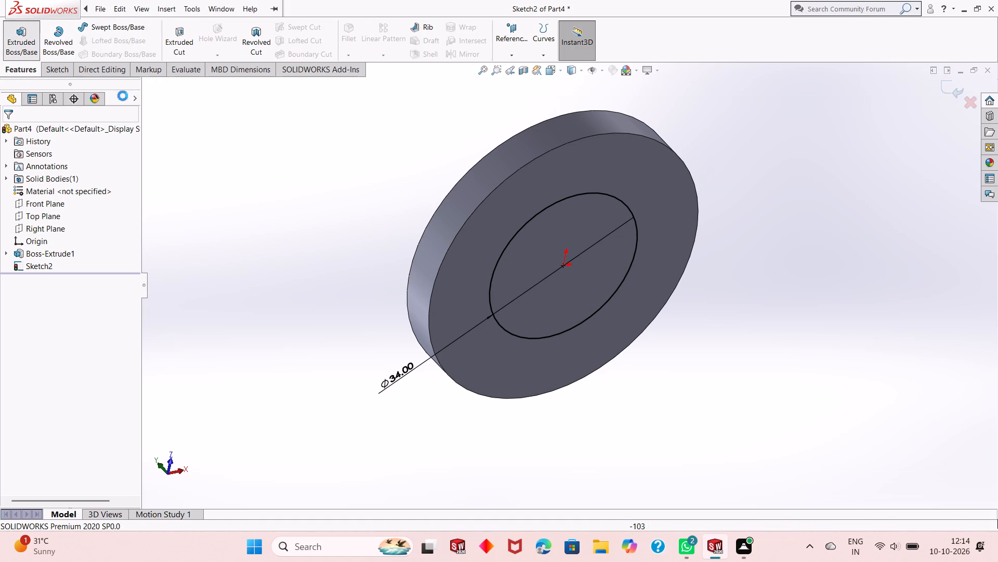
pyautogui.moveTo(305, 197); pyautogui.dragTo(307, 197, button='middle')
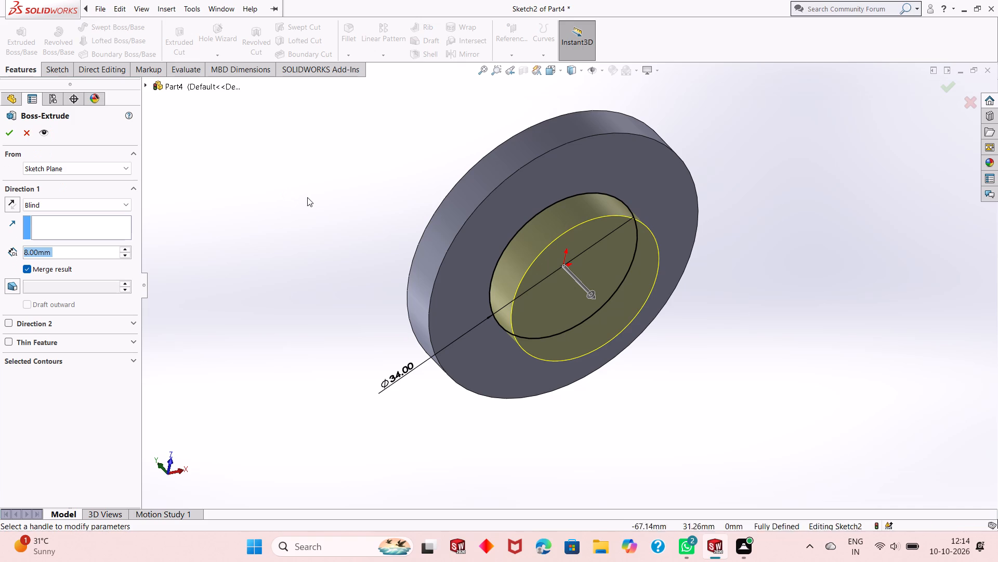
pyautogui.moveTo(307, 197); pyautogui.dragTo(312, 199, button='middle')
pyautogui.click(82, 251)
pyautogui.click(82, 251)
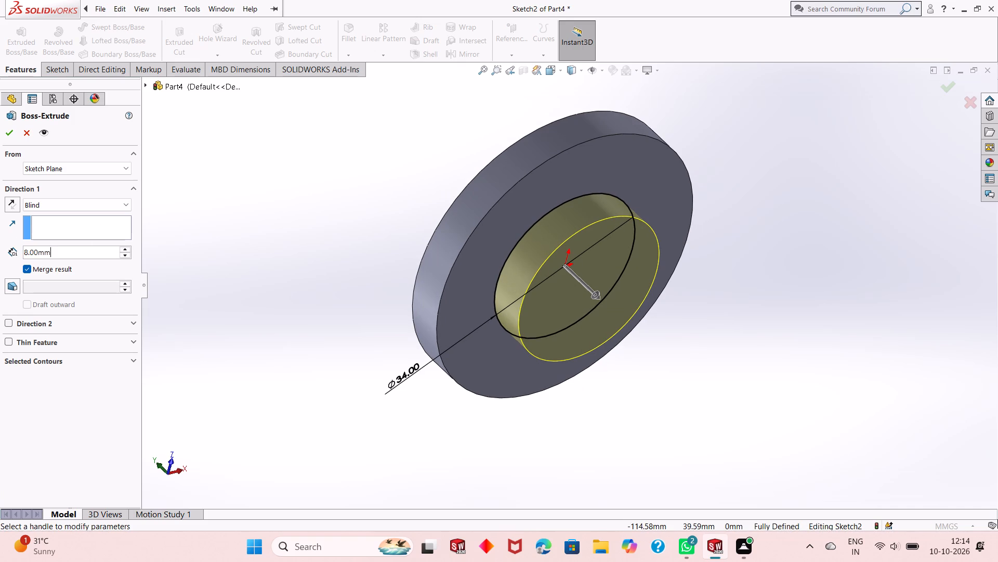
pyautogui.click(82, 251)
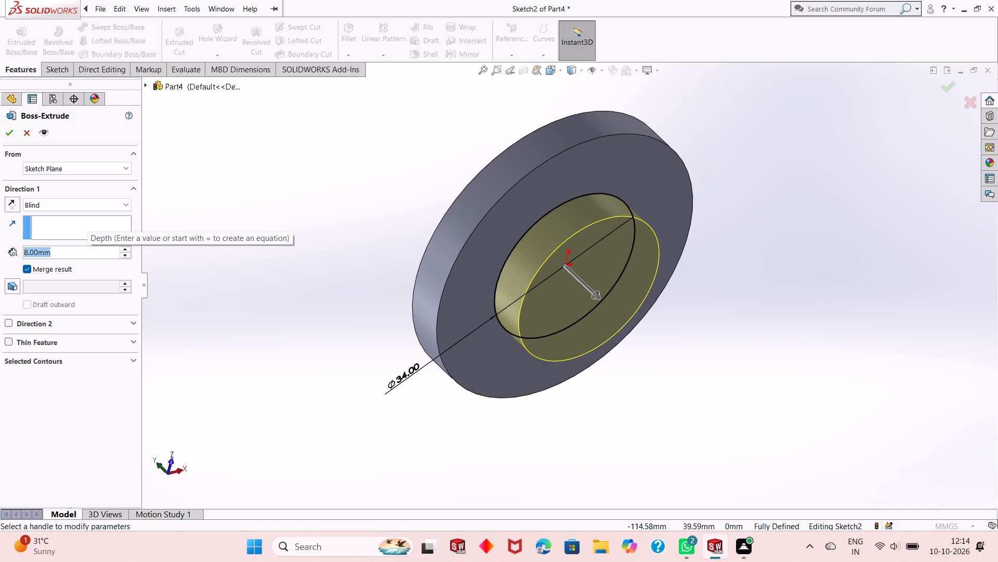
pyautogui.press('3')
pyautogui.press('Return')
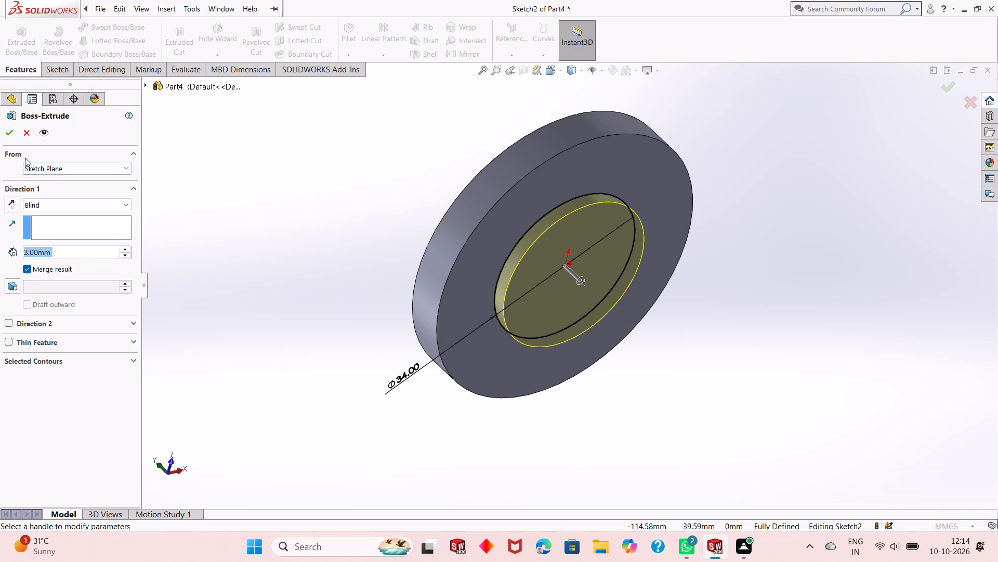
pyautogui.click(13, 138)
pyautogui.click(280, 263)
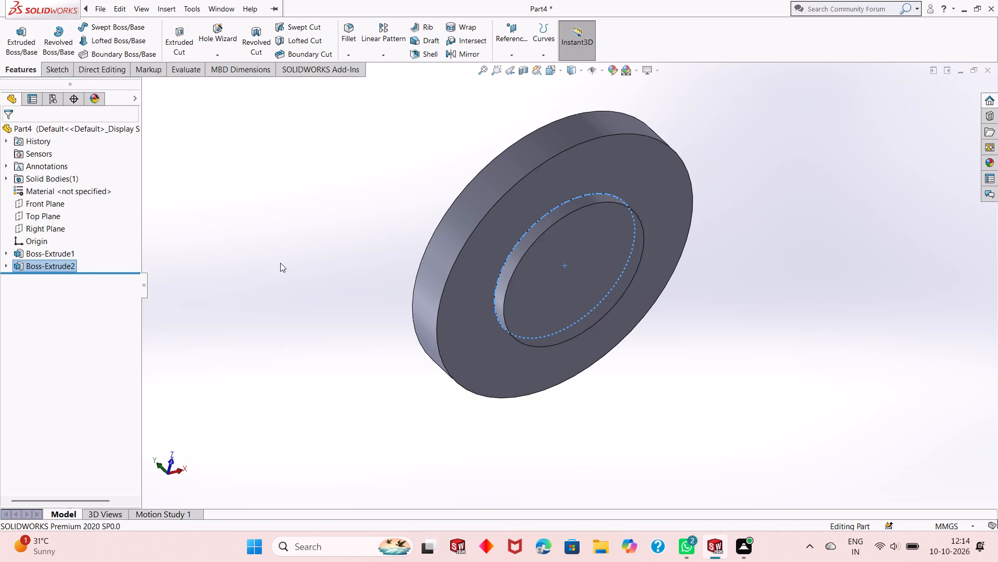
# Start a sketch on the end face of the 34 mm boss and view it face-on.
pyautogui.click(534, 283)
pyautogui.click(580, 255)
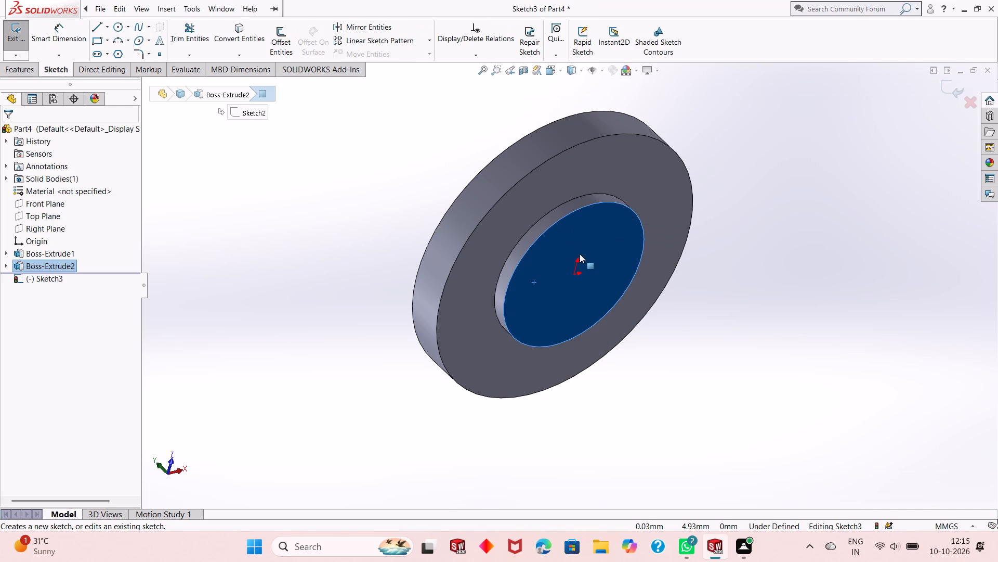
pyautogui.hotkey('ctrl', '8')
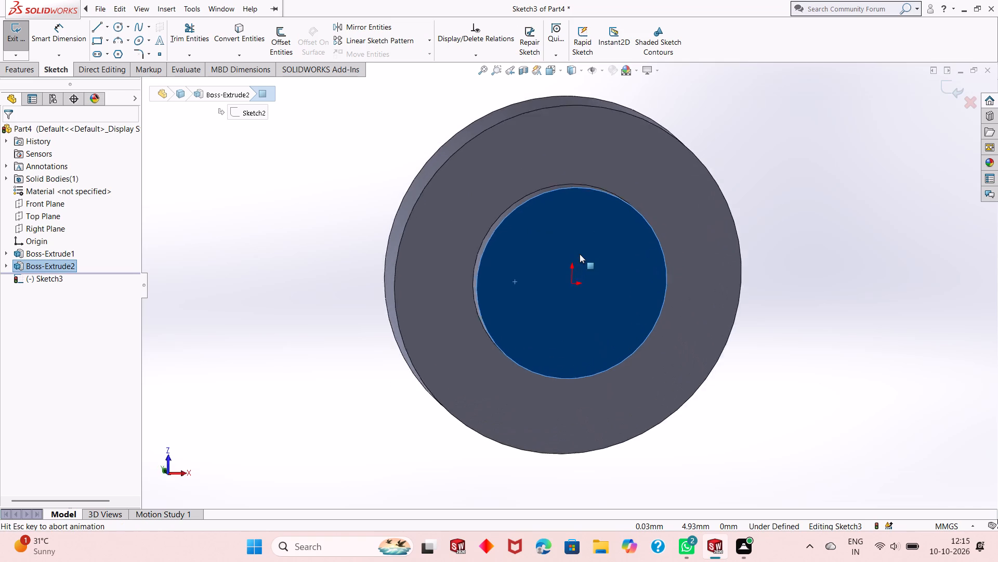
pyautogui.click(336, 350)
pyautogui.scroll(1, 633, 373)
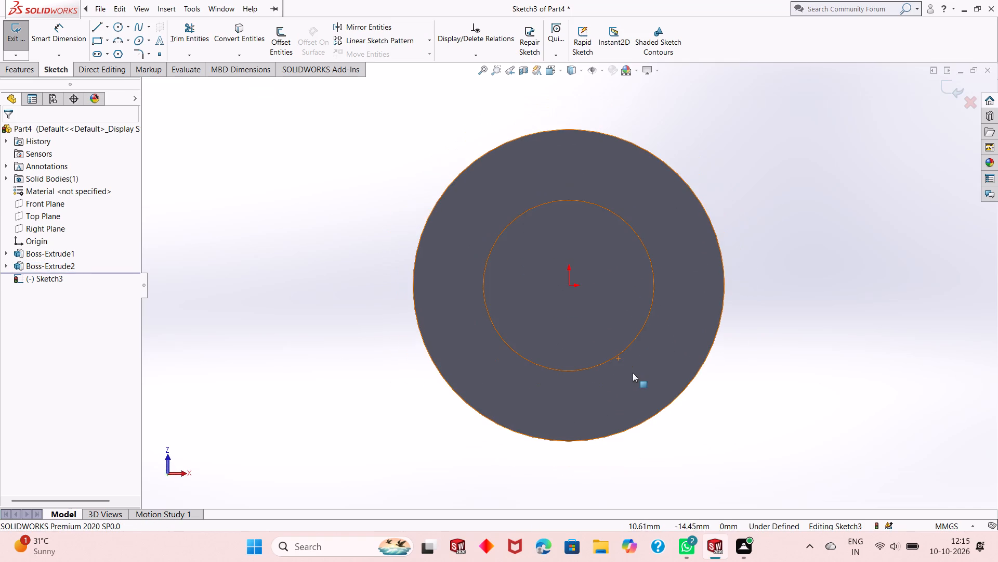
# Draw a circle of about 11 mm radius on the boss's end face, centred on the origin.
pyautogui.click(121, 30)
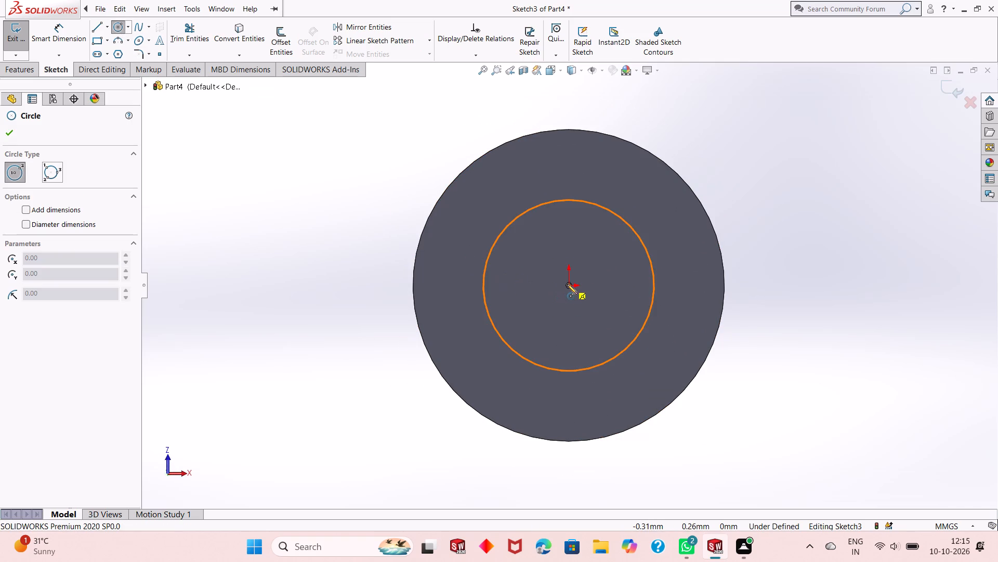
pyautogui.click(567, 284)
pyautogui.click(582, 231)
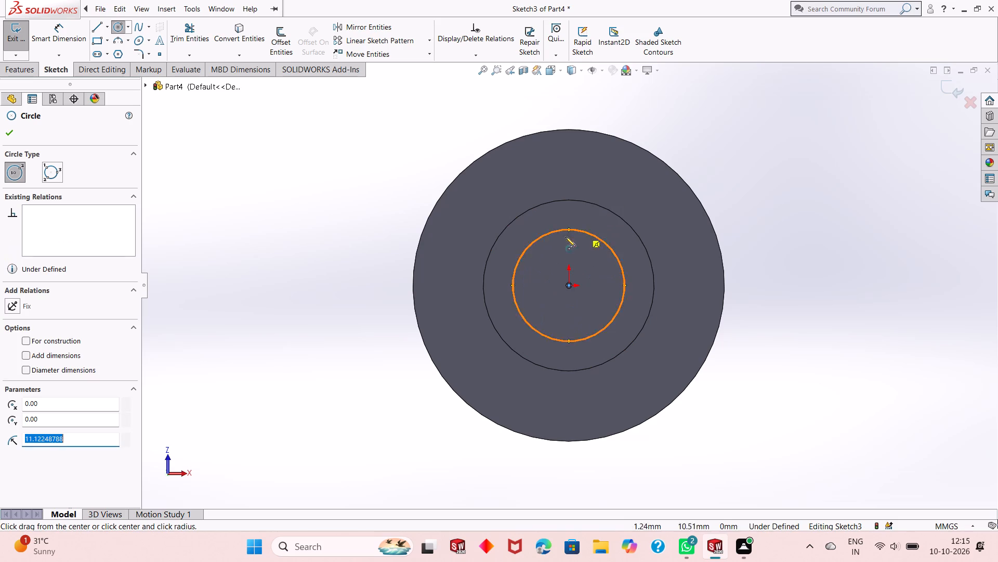
pyautogui.rightClick(254, 225)
pyautogui.click(274, 232)
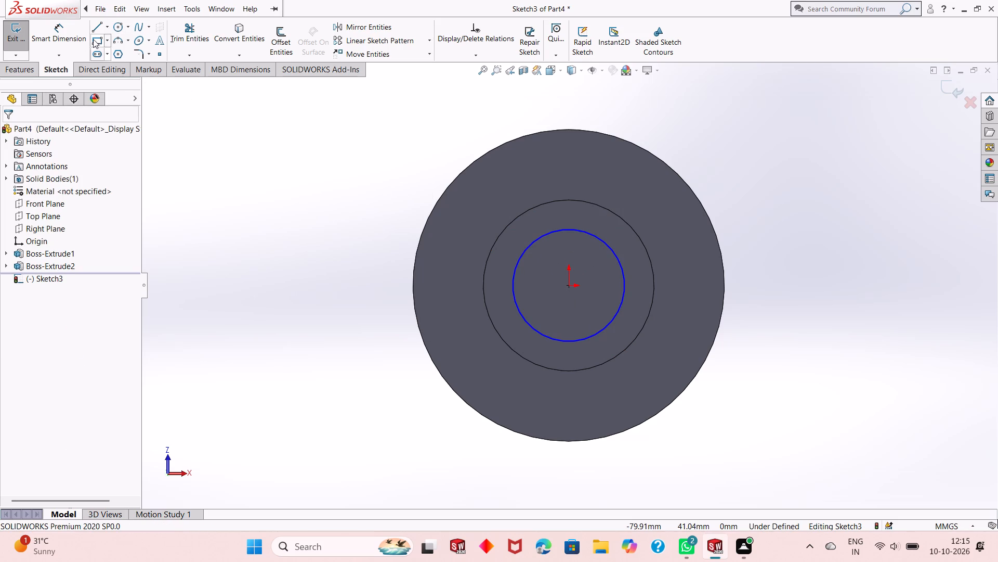
# Dimension the diameter of the circle on the boss's end face as 40 mm.
pyautogui.click(68, 30)
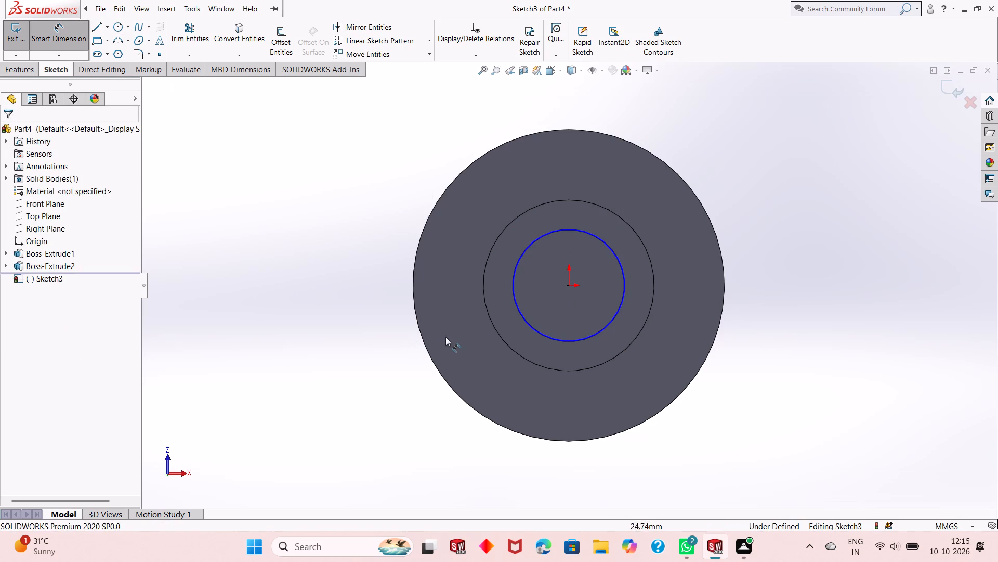
pyautogui.click(526, 323)
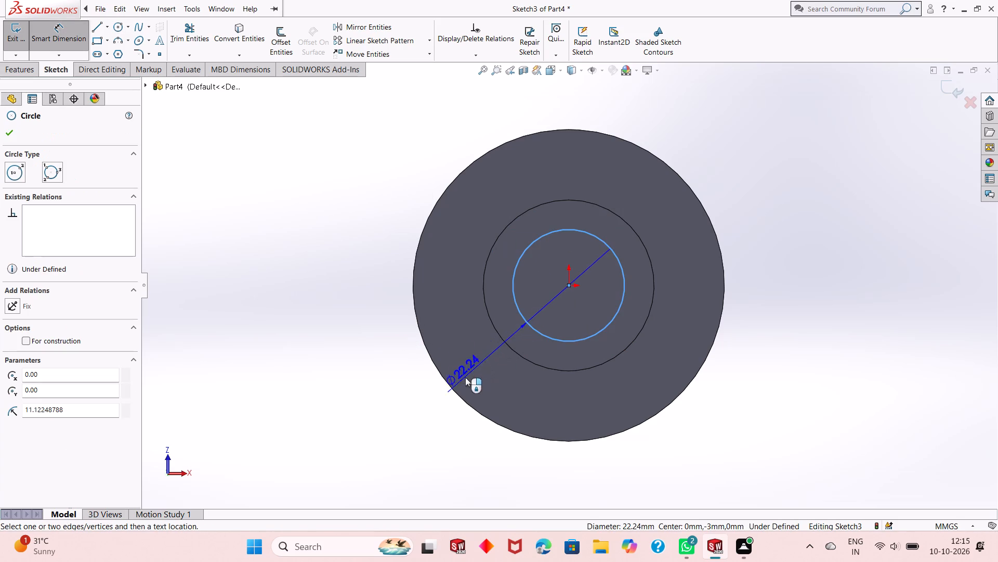
pyautogui.click(391, 417)
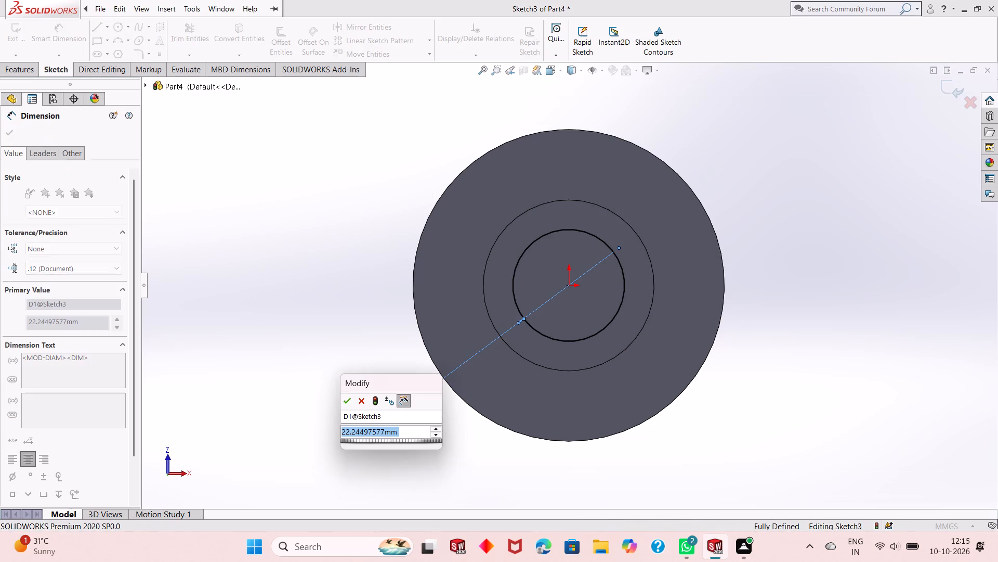
pyautogui.write('40')
pyautogui.press('Return')
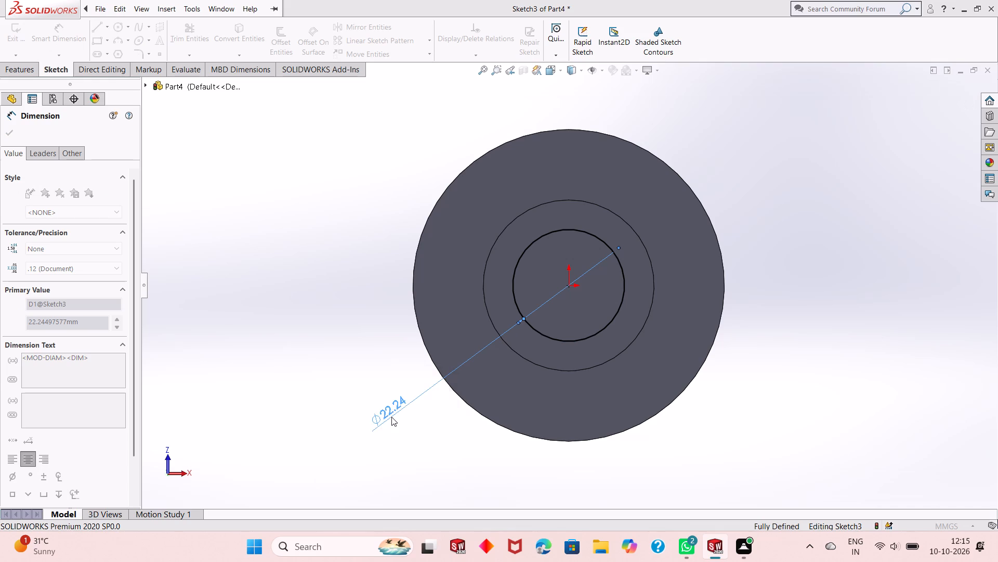
pyautogui.rightClick(314, 224)
pyautogui.click(338, 252)
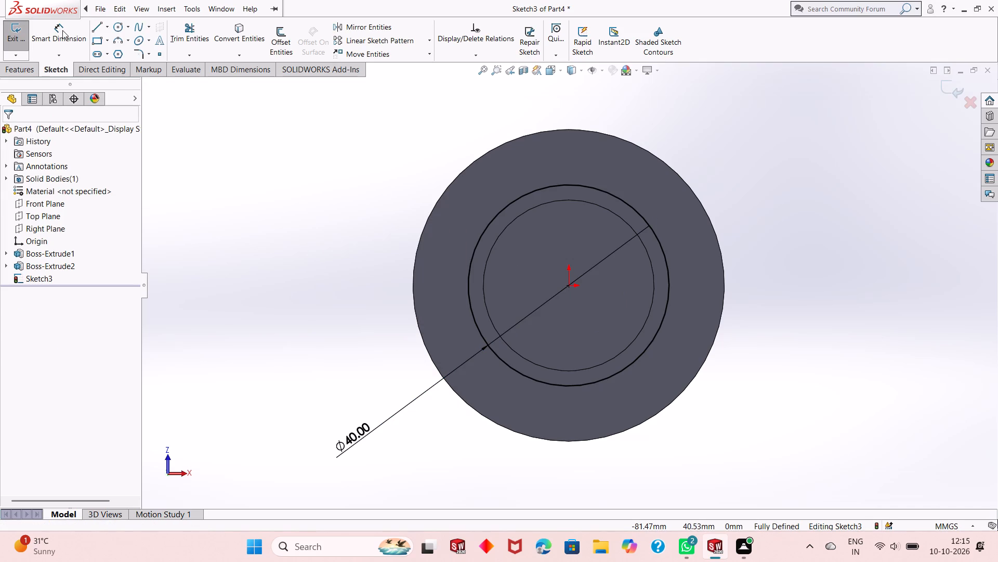
# Extrude the 40 mm circle as a blind boss 2 mm deep, merged with the body.
pyautogui.click(35, 71)
pyautogui.click(24, 50)
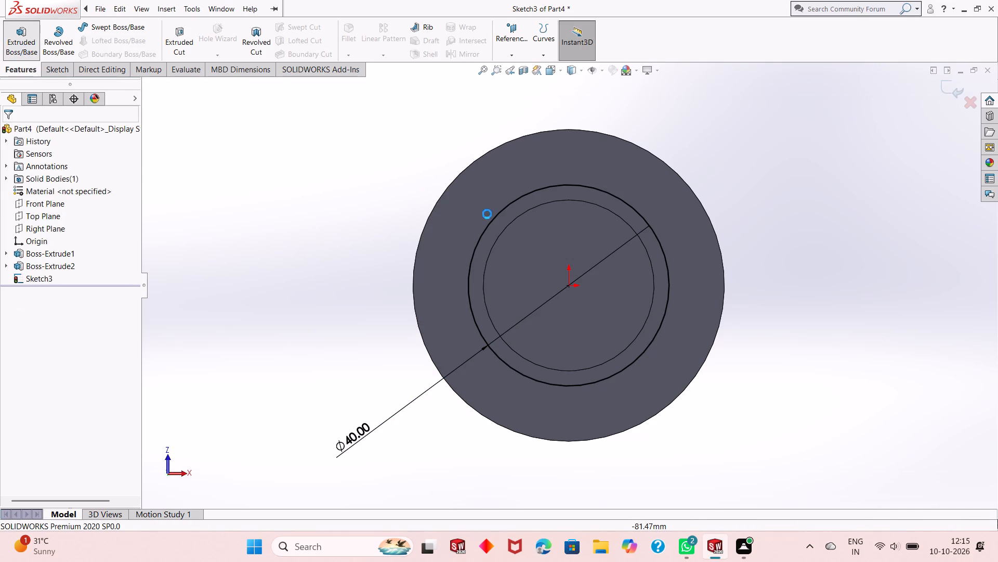
pyautogui.scroll(2, 609, 318)
pyautogui.moveTo(522, 235); pyautogui.dragTo(556, 317, button='middle')
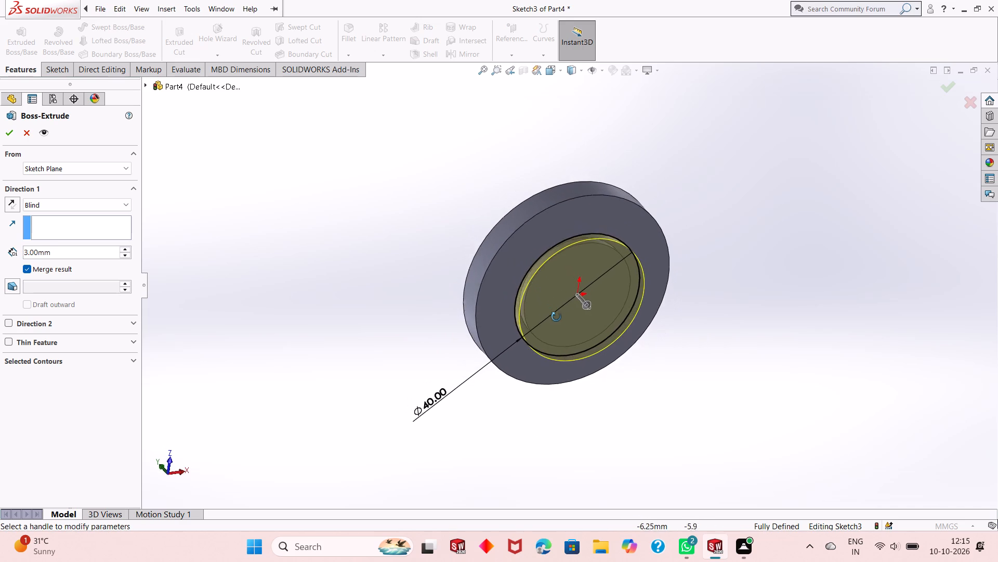
pyautogui.moveTo(556, 317); pyautogui.dragTo(559, 323, button='middle')
pyautogui.scroll(-2, 444, 245)
pyautogui.scroll(1, 409, 263)
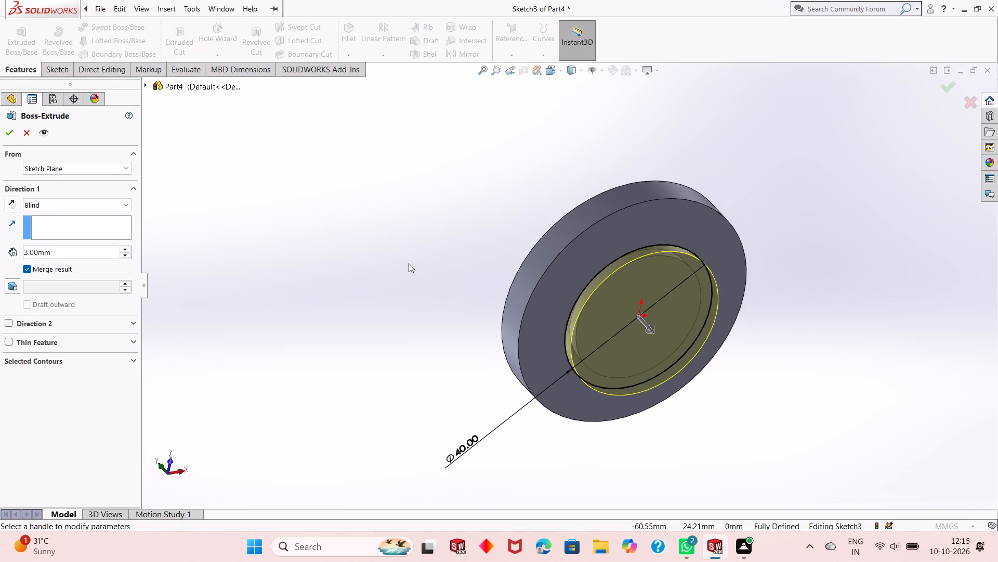
pyautogui.moveTo(334, 302); pyautogui.dragTo(350, 338, button='middle')
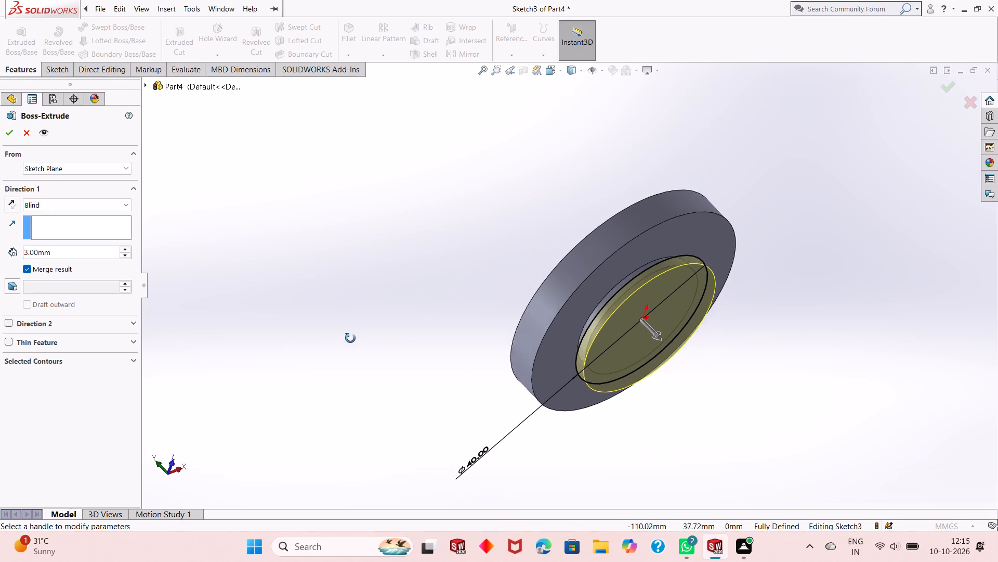
pyautogui.moveTo(350, 338); pyautogui.dragTo(351, 340, button='middle')
pyautogui.doubleClick(67, 256)
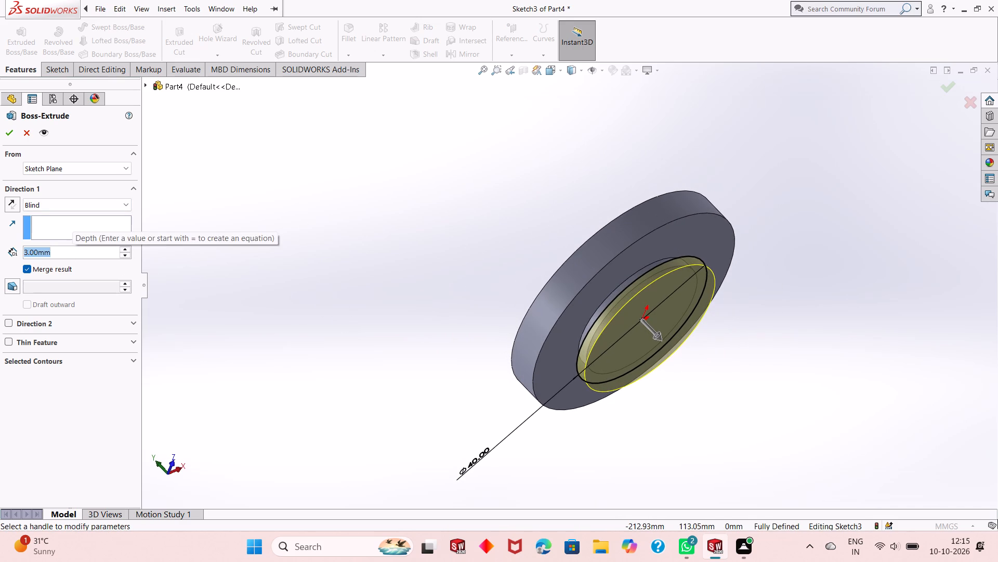
pyautogui.press('2')
pyautogui.press('Return')
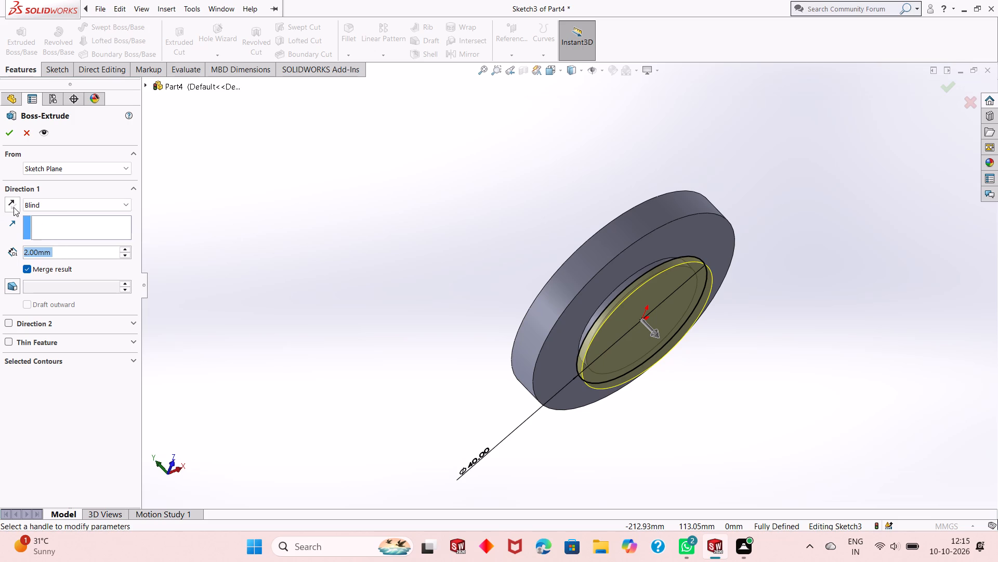
pyautogui.click(8, 134)
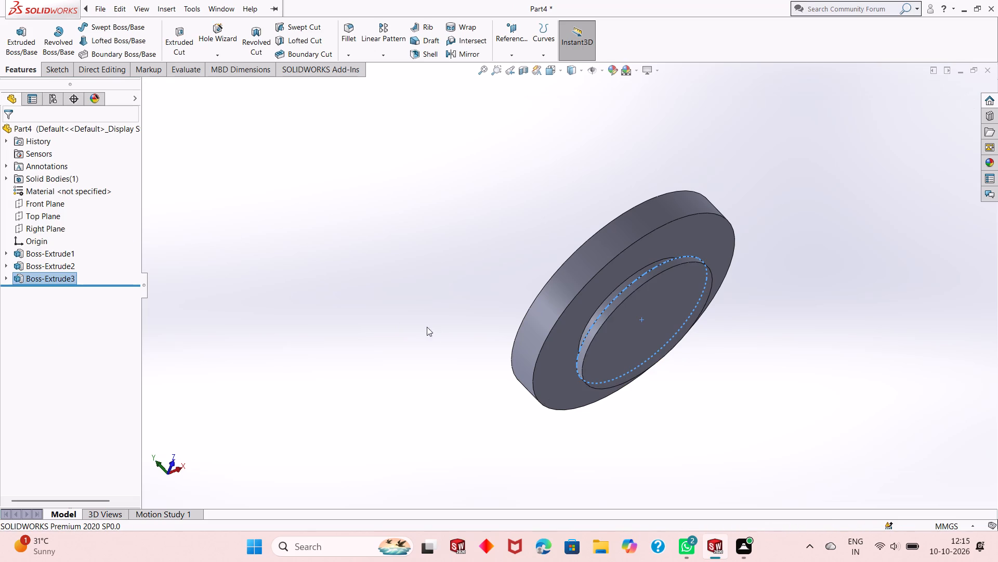
pyautogui.click(438, 330)
# Fillet the 40 mm flange's outer edge on the side facing the large disc with a 1 mm symmetric radius.
pyautogui.moveTo(717, 280); pyautogui.dragTo(609, 382, button='middle')
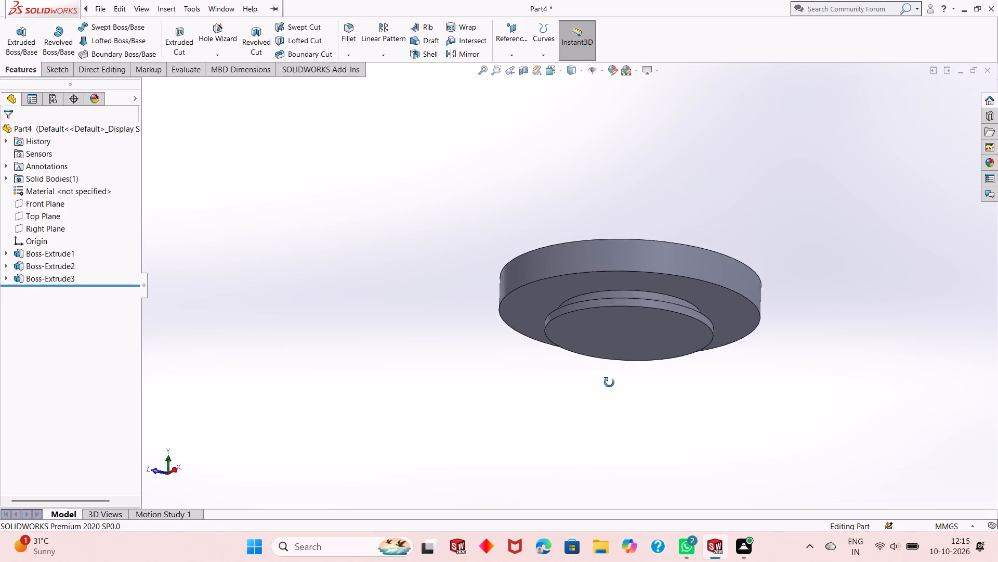
pyautogui.moveTo(609, 382); pyautogui.dragTo(562, 400, button='middle')
pyautogui.scroll(-1, 665, 337)
pyautogui.moveTo(679, 326); pyautogui.dragTo(674, 341, button='middle')
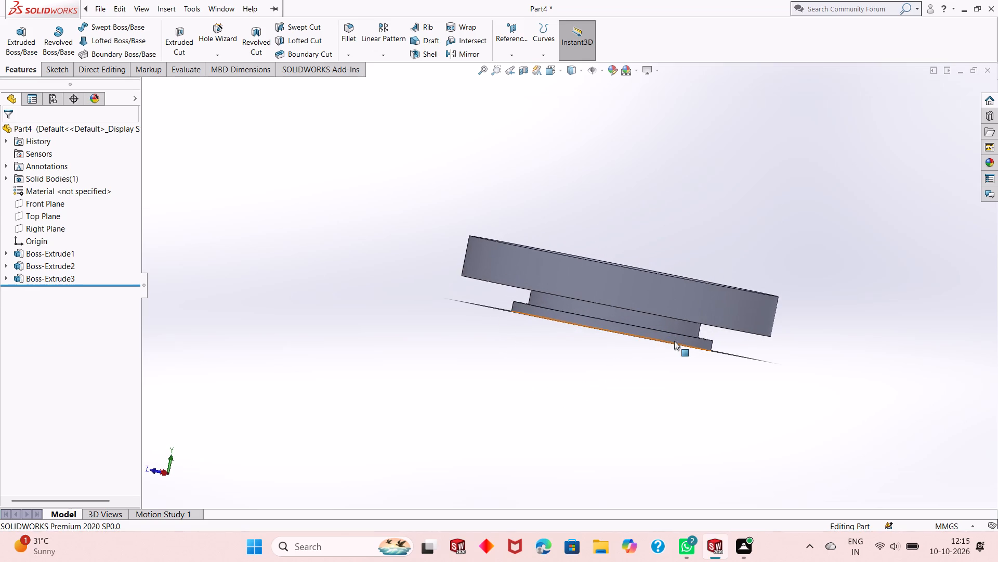
pyautogui.scroll(-9, 674, 340)
pyautogui.moveTo(679, 340); pyautogui.dragTo(679, 349, button='middle')
pyautogui.scroll(-1, 505, 269)
pyautogui.scroll(1, 506, 325)
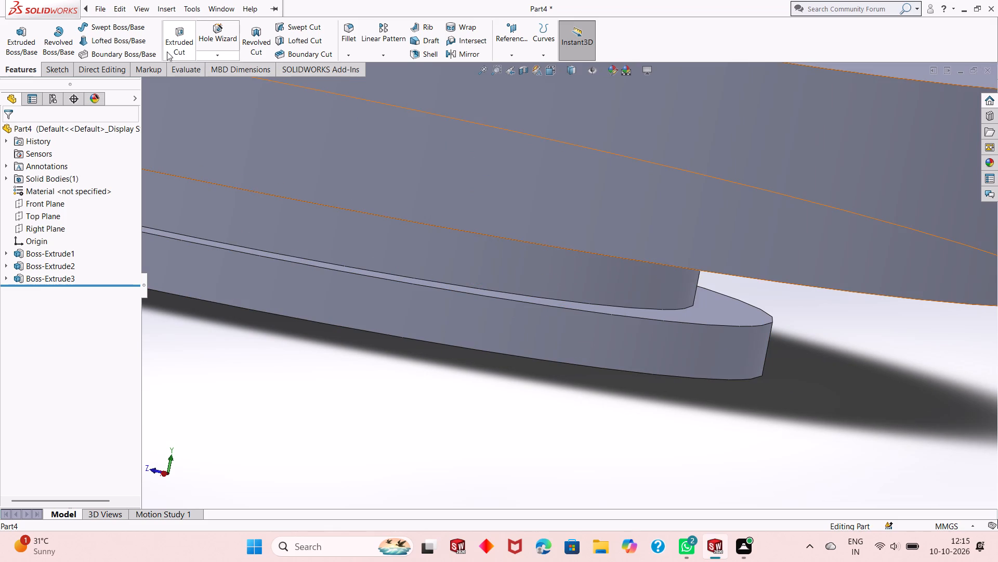
pyautogui.moveTo(347, 34); pyautogui.dragTo(352, 35)
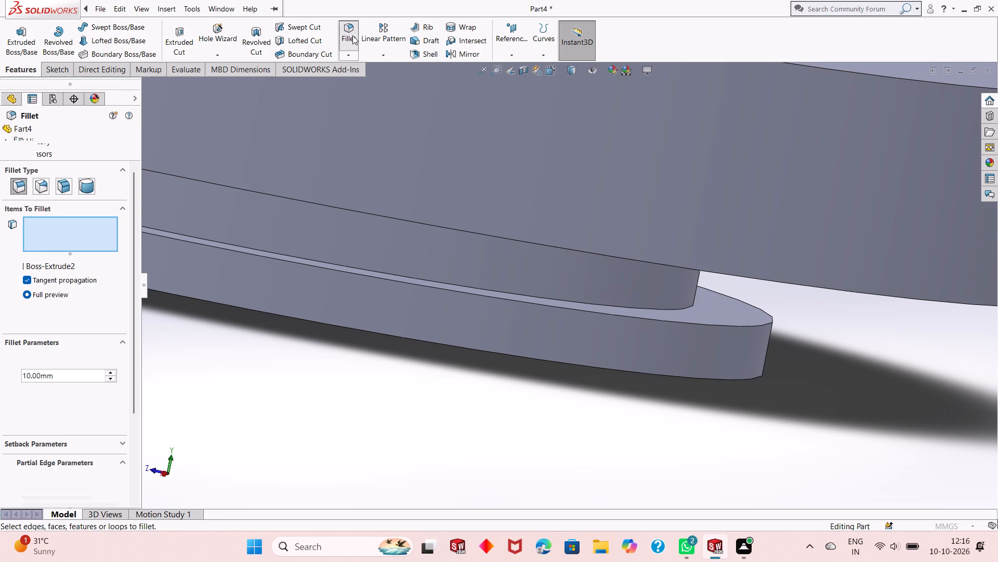
pyautogui.press('1')
pyautogui.press('Return')
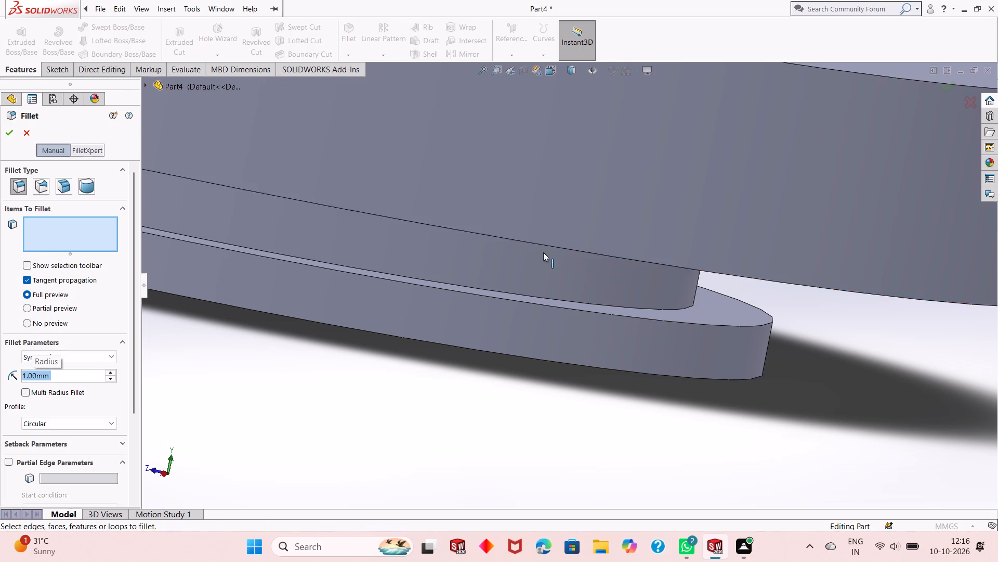
pyautogui.click(751, 325)
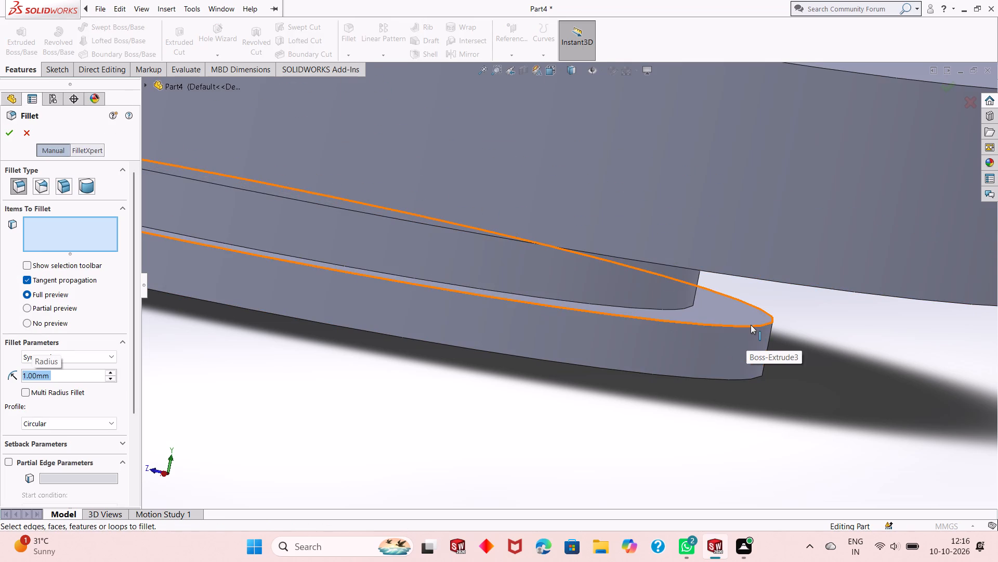
pyautogui.click(2, 135)
pyautogui.scroll(8, 666, 336)
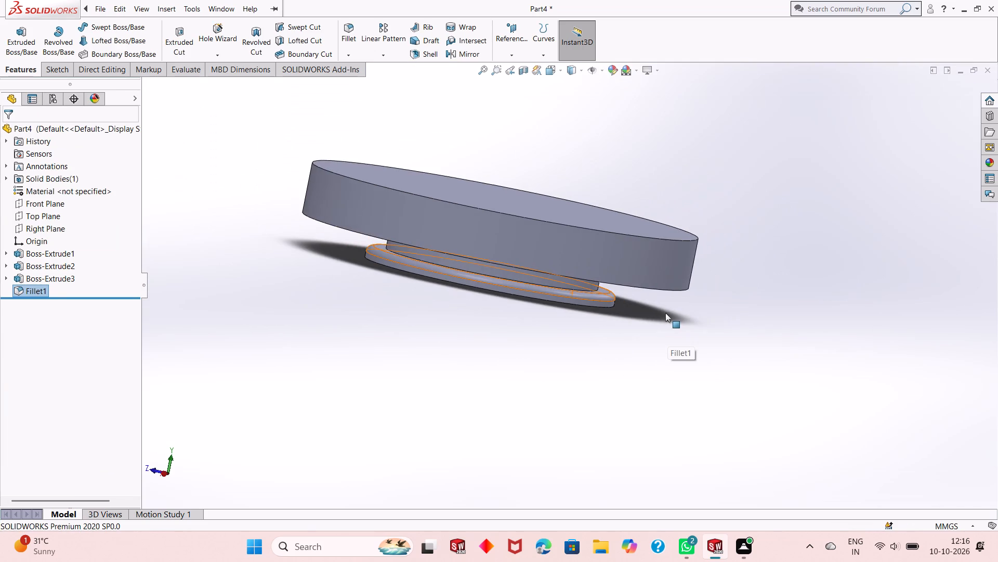
pyautogui.moveTo(503, 324); pyautogui.dragTo(540, 305, button='middle')
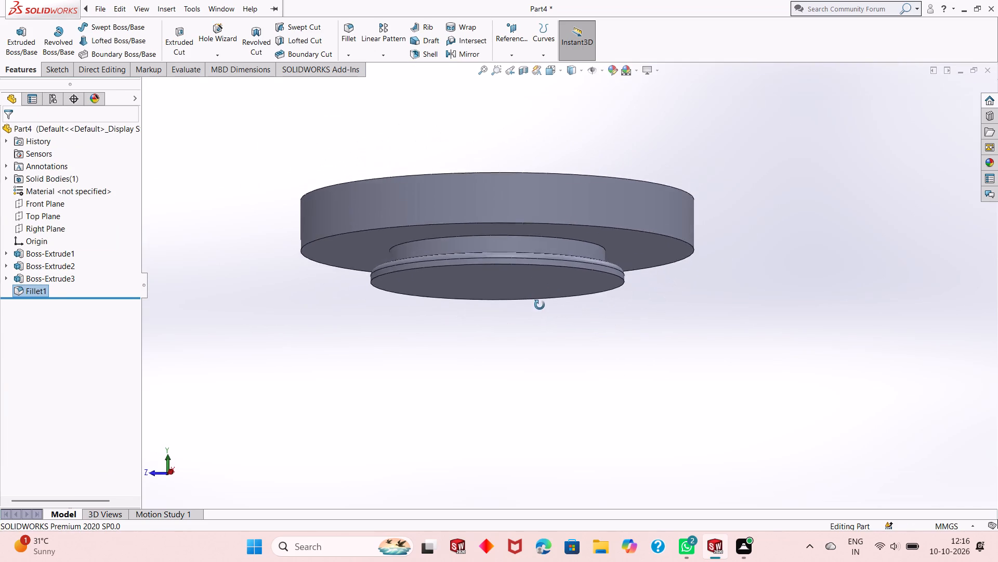
# Apply a section view of the part cut along the Right Plane.
pyautogui.moveTo(540, 305); pyautogui.dragTo(538, 336, button='middle')
pyautogui.click(523, 71)
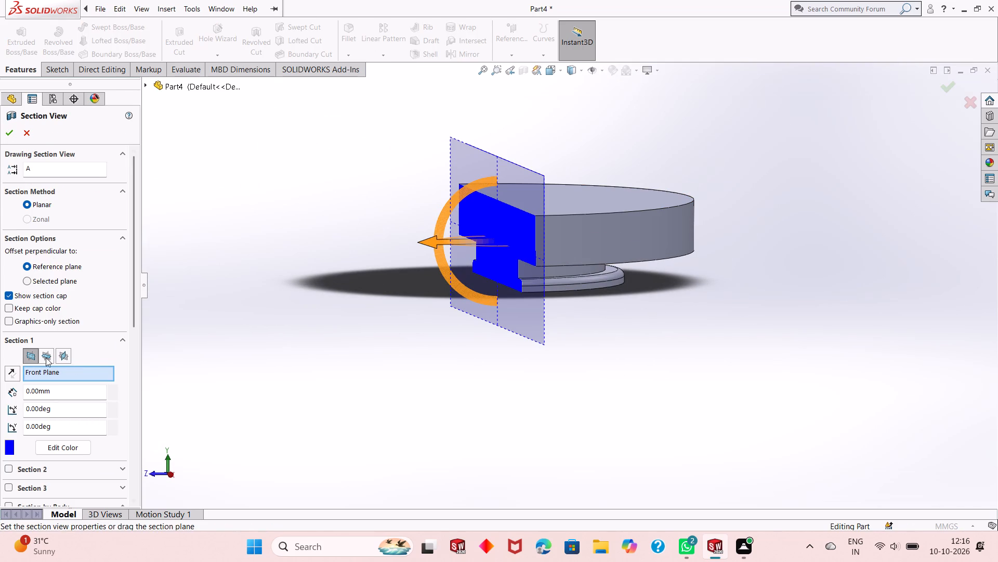
pyautogui.click(42, 357)
pyautogui.click(69, 357)
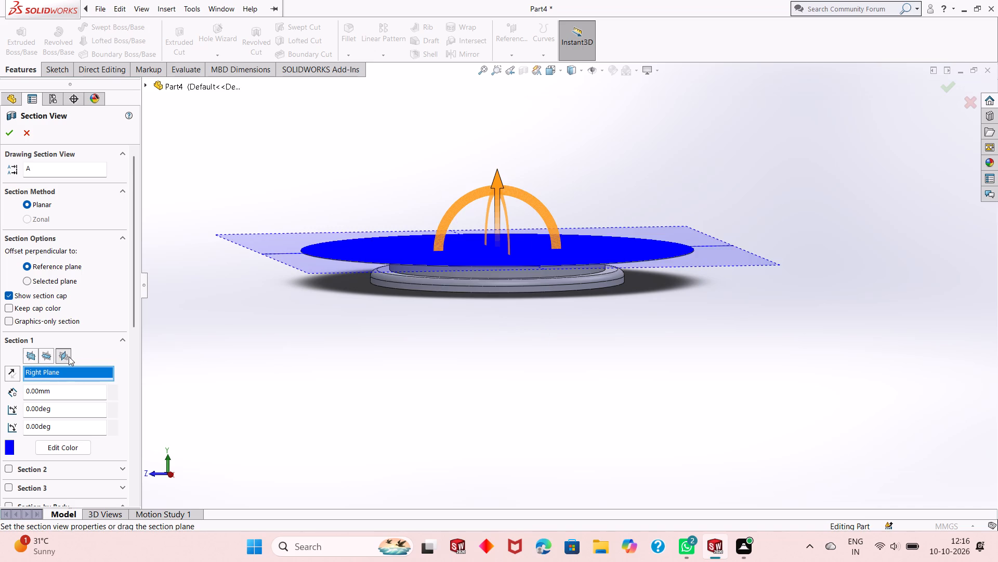
pyautogui.click(6, 135)
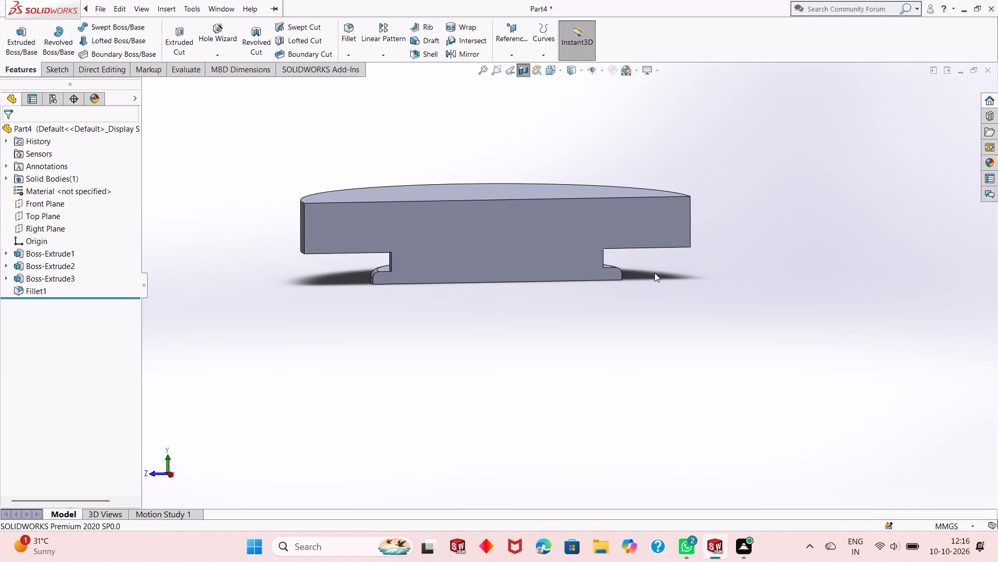
# Examine the sectioned profile of the disc, neck and filleted flange from several angles.
pyautogui.scroll(-3, 654, 272)
pyautogui.scroll(3, 457, 296)
pyautogui.scroll(-1, 238, 187)
pyautogui.click(501, 282)
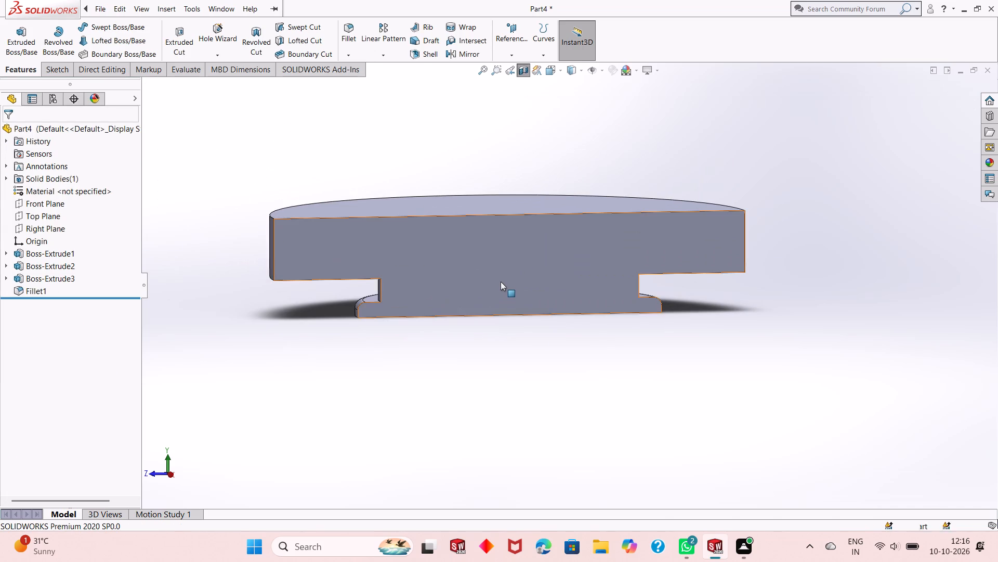
pyautogui.moveTo(554, 360); pyautogui.dragTo(549, 334, button='middle')
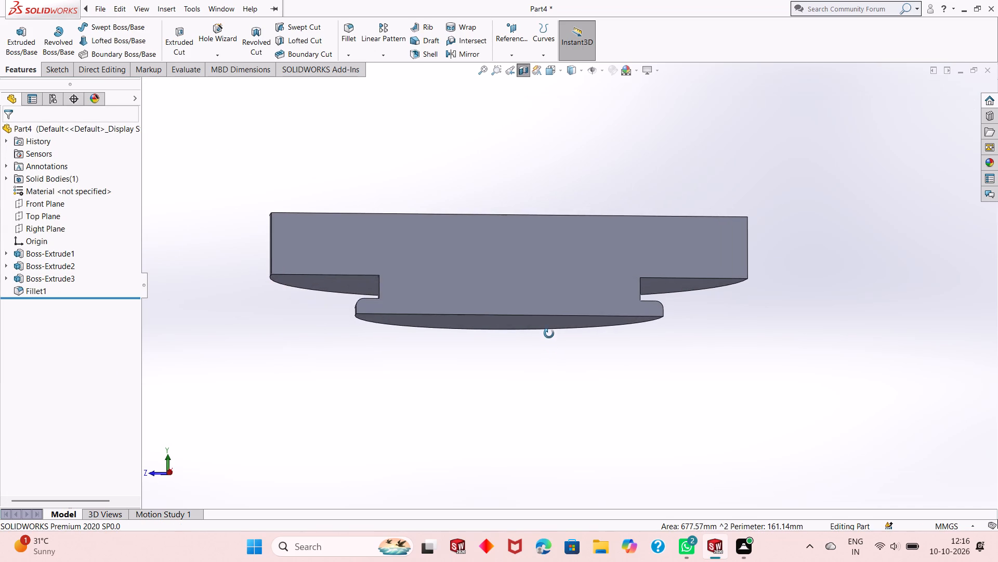
pyautogui.moveTo(549, 334); pyautogui.dragTo(557, 342, button='middle')
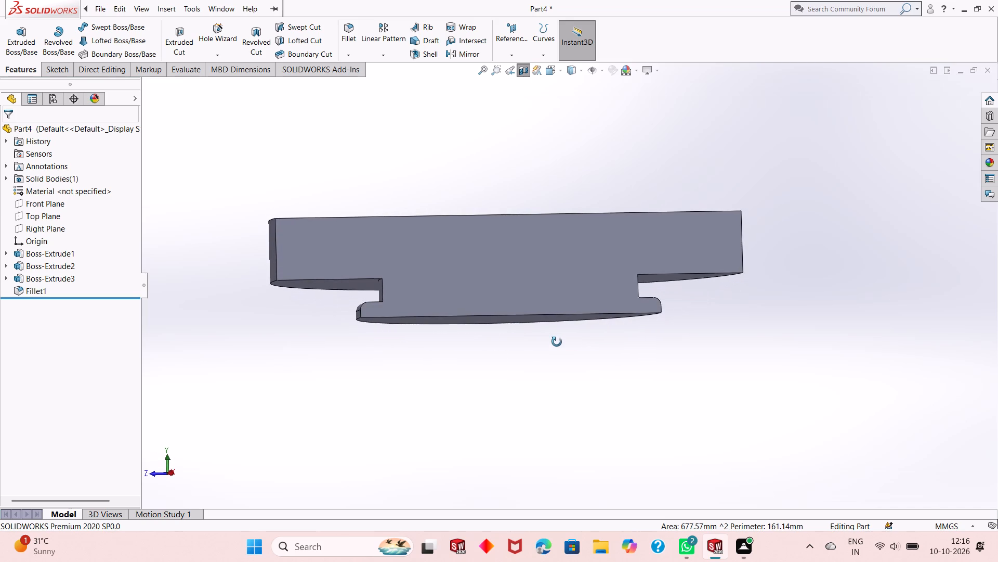
pyautogui.moveTo(557, 342); pyautogui.dragTo(557, 354, button='middle')
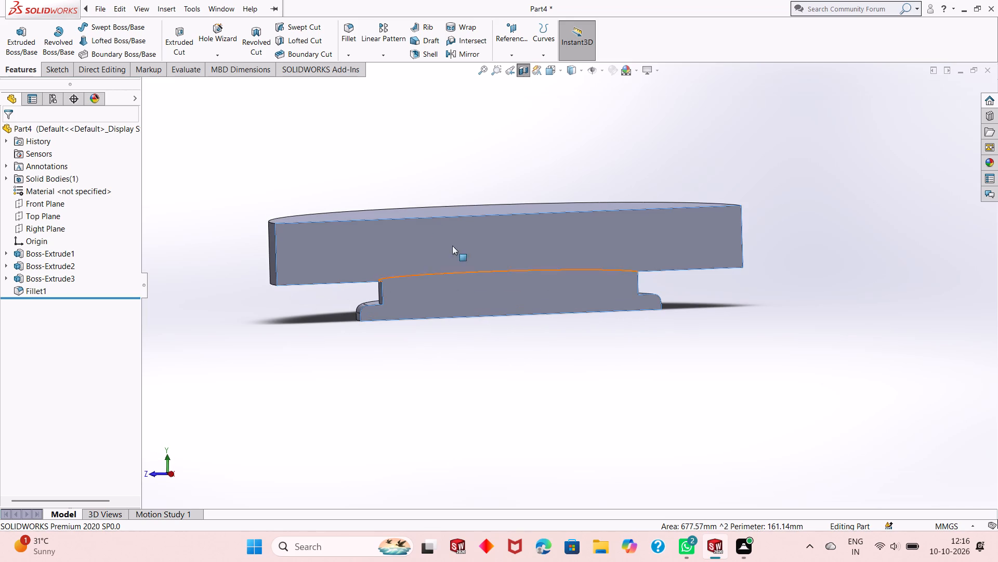
pyautogui.scroll(-2, 455, 260)
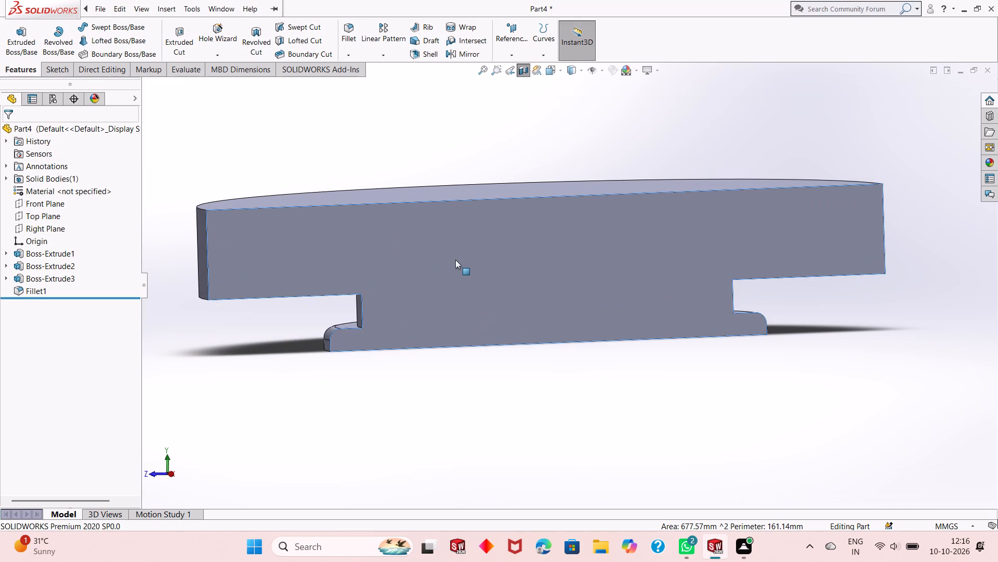
pyautogui.scroll(2, 507, 257)
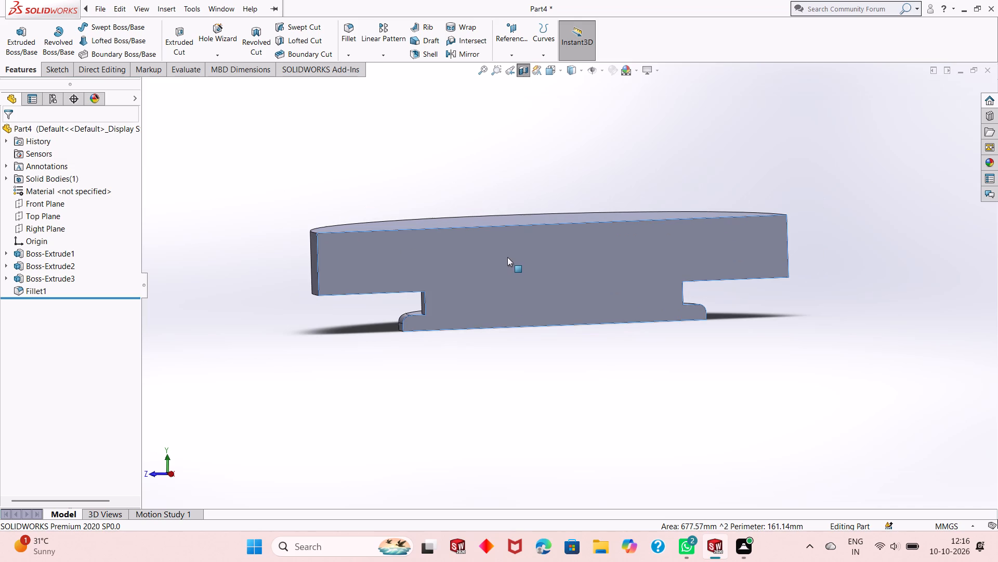
# Create a reference plane offset 0 mm from the Right Plane.
pyautogui.click(521, 42)
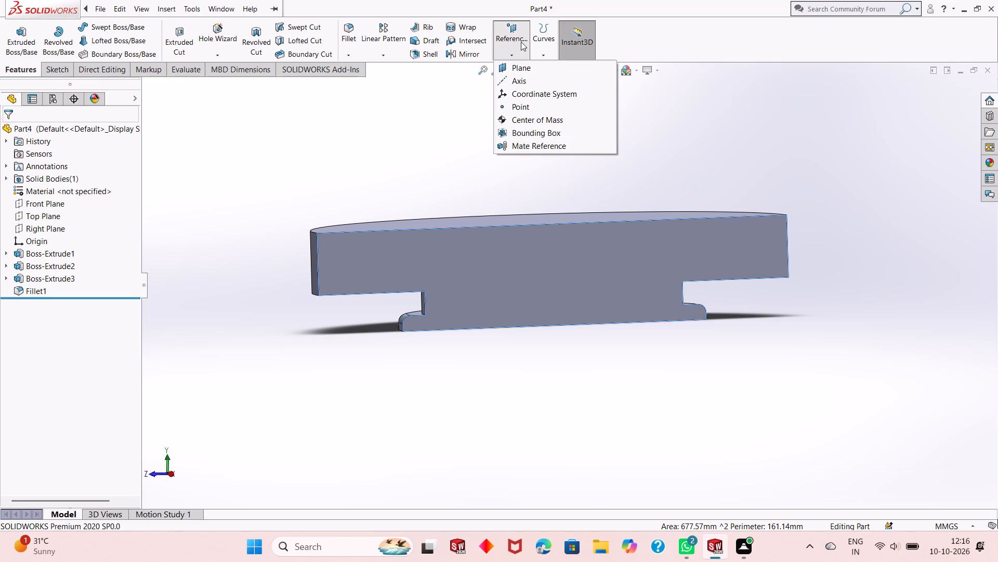
pyautogui.click(528, 70)
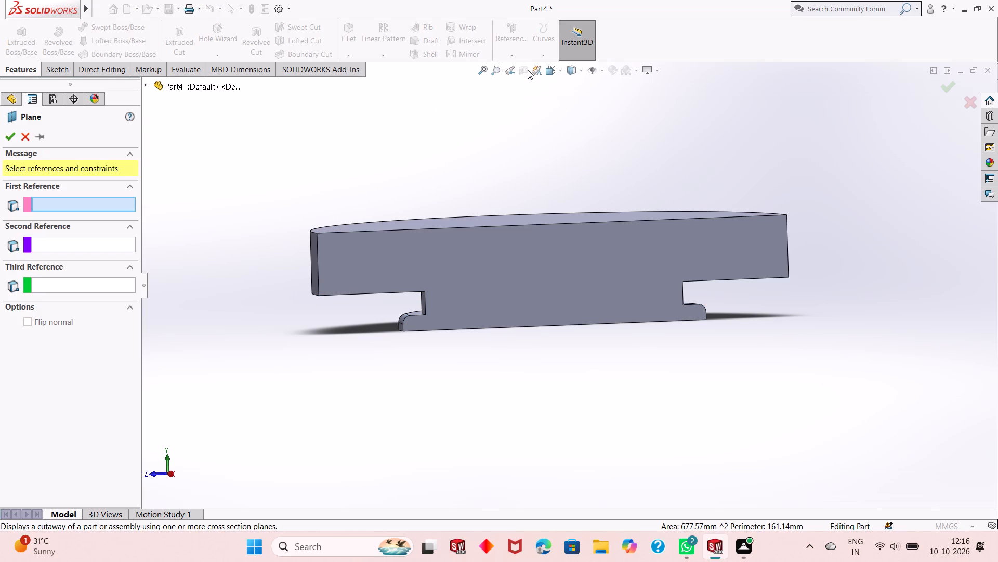
pyautogui.click(145, 87)
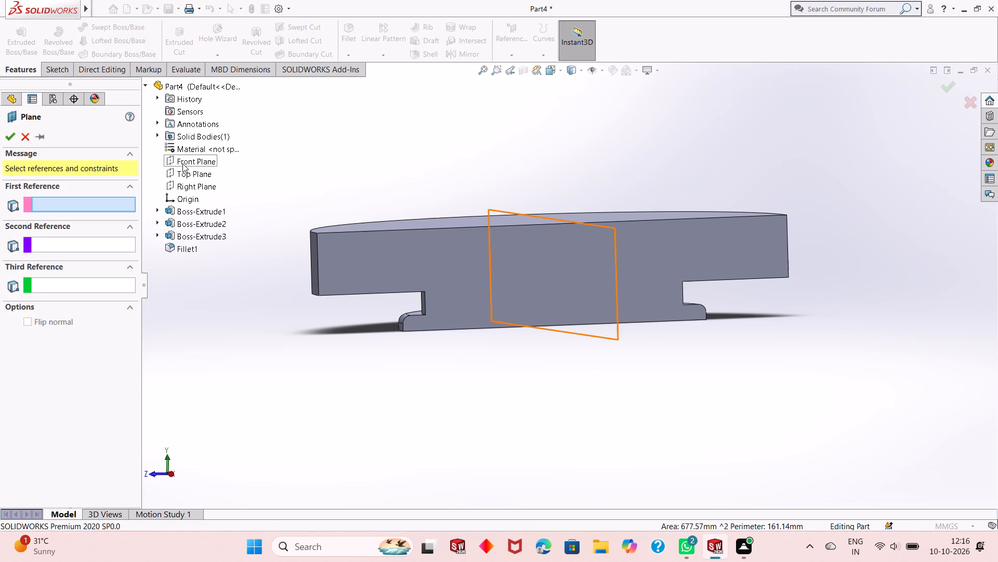
pyautogui.click(185, 189)
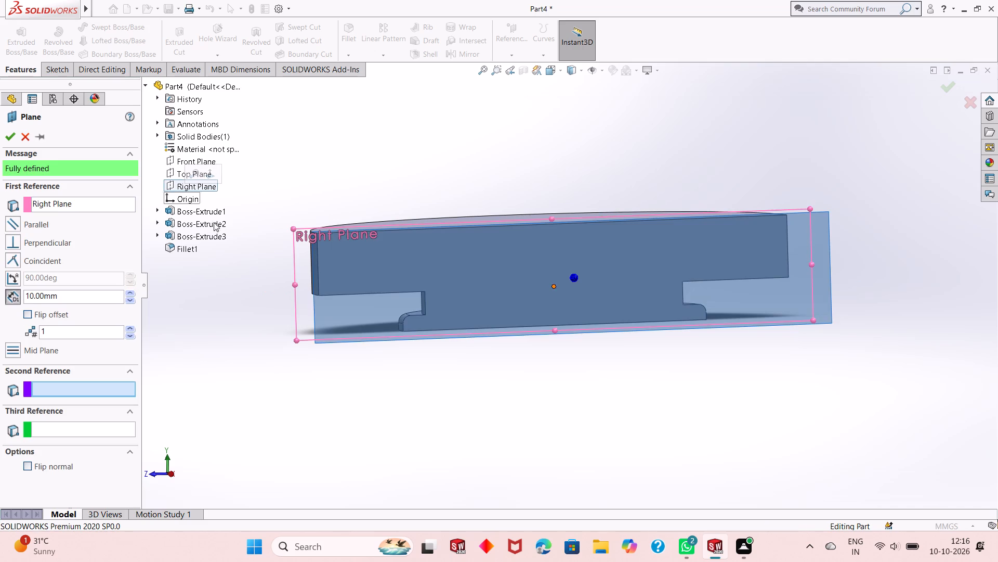
pyautogui.moveTo(310, 304); pyautogui.dragTo(376, 425, button='middle')
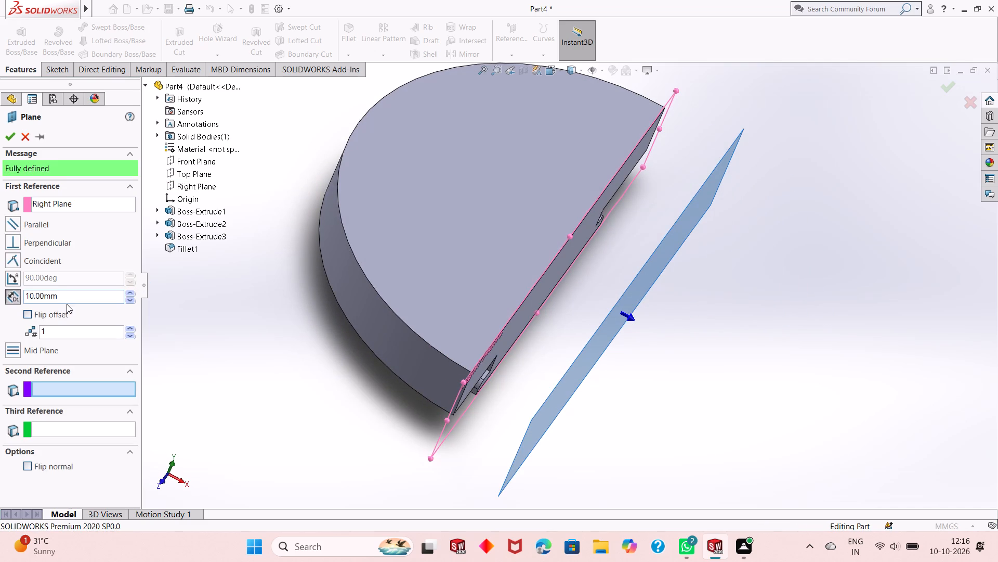
pyautogui.doubleClick(70, 298)
pyautogui.press('0')
pyautogui.press('Return')
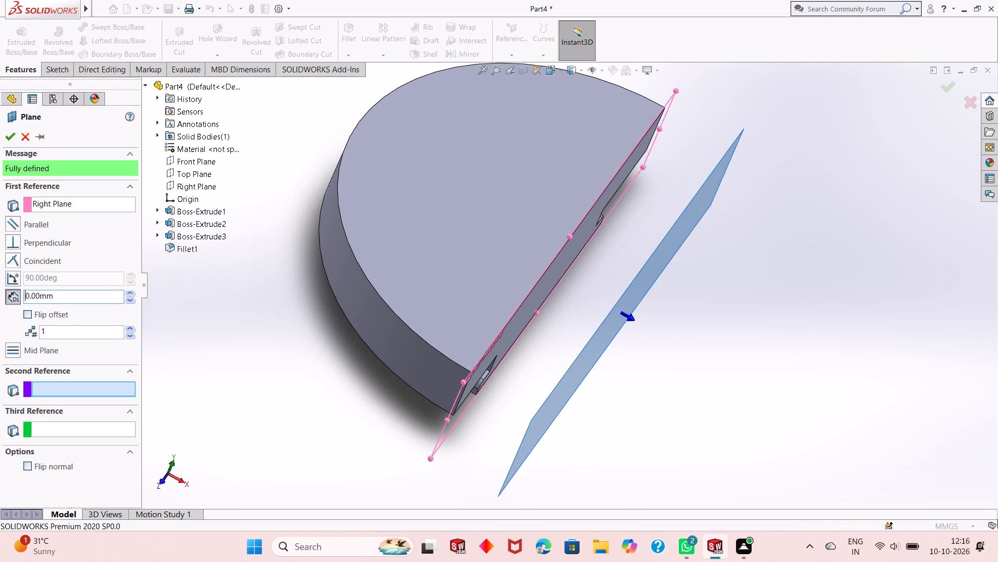
pyautogui.click(15, 140)
# Open a sketch on the new reference plane and orient the view normal to it.
pyautogui.moveTo(638, 408); pyautogui.dragTo(584, 285, button='middle')
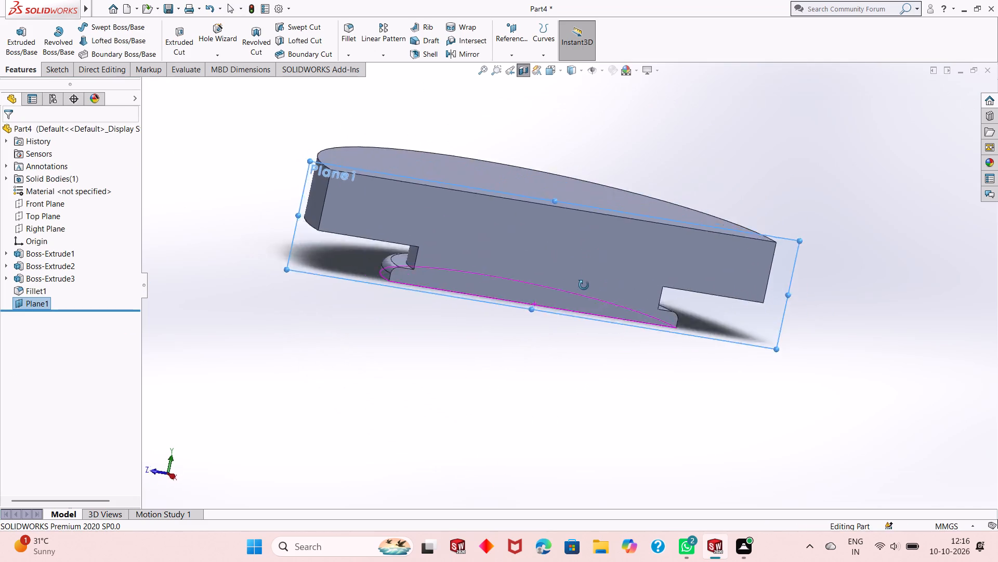
pyautogui.moveTo(584, 285); pyautogui.dragTo(581, 297, button='middle')
pyautogui.rightClick(772, 328)
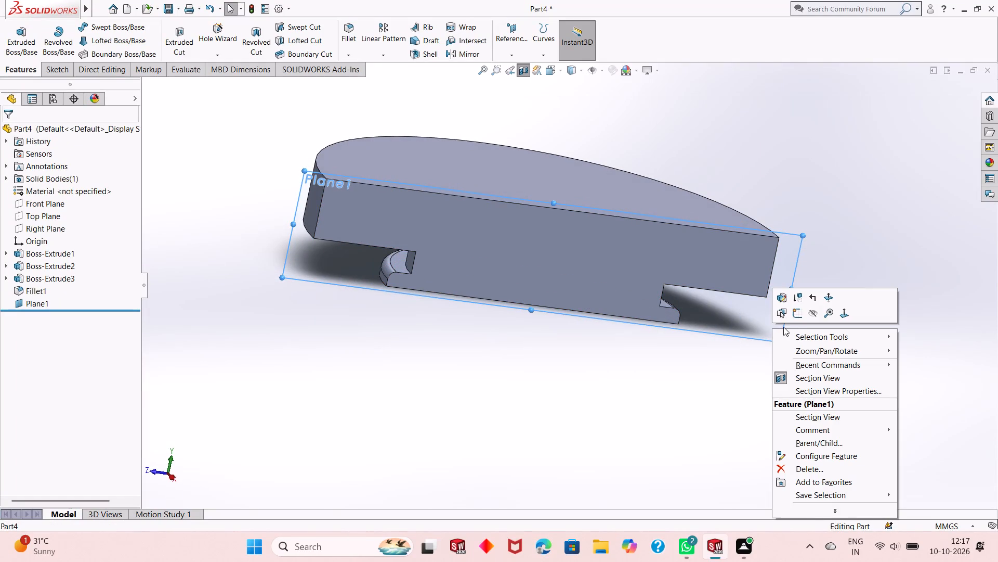
pyautogui.click(795, 314)
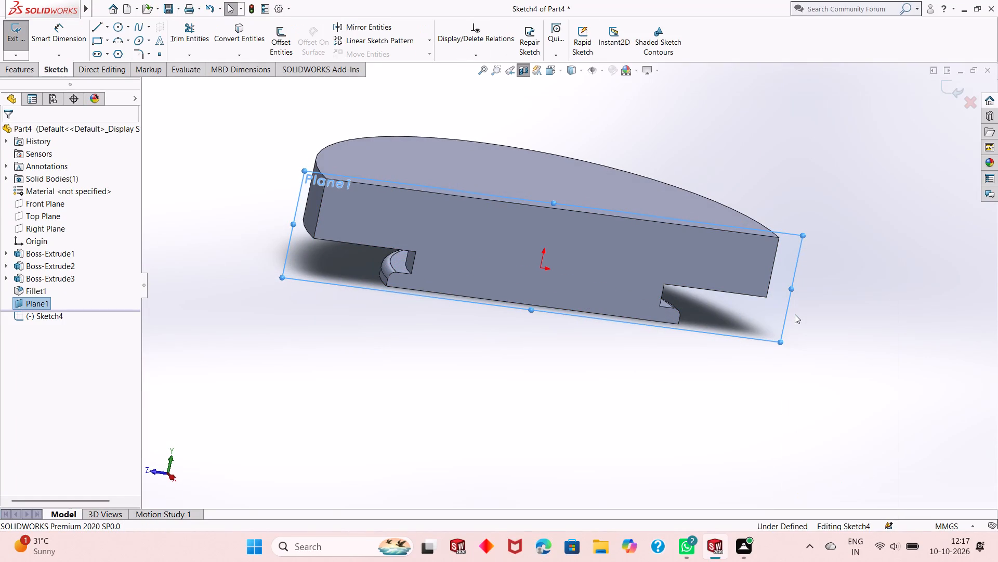
pyautogui.hotkey('ctrl', '8')
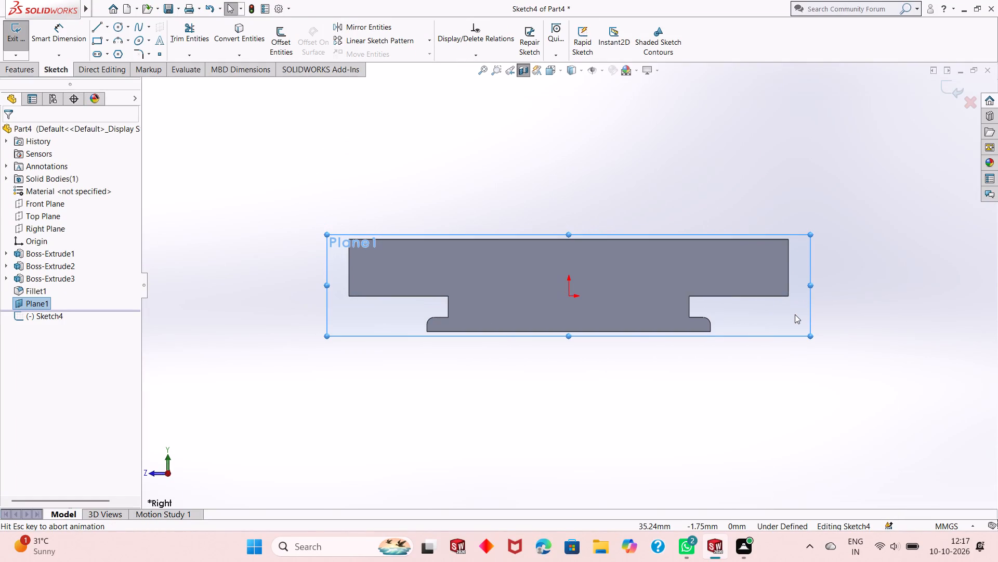
pyautogui.scroll(-2, 608, 236)
pyautogui.click(621, 223)
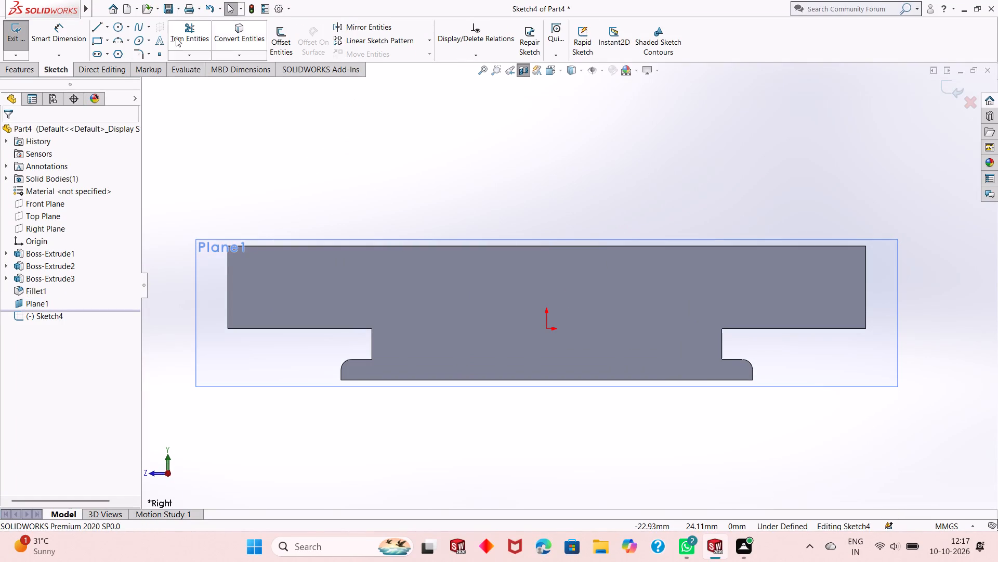
# Sketch a closed rectangle of lines 13 mm wide and 2.5 mm high inside the section, with one vertical side directly above the origin.
pyautogui.click(95, 29)
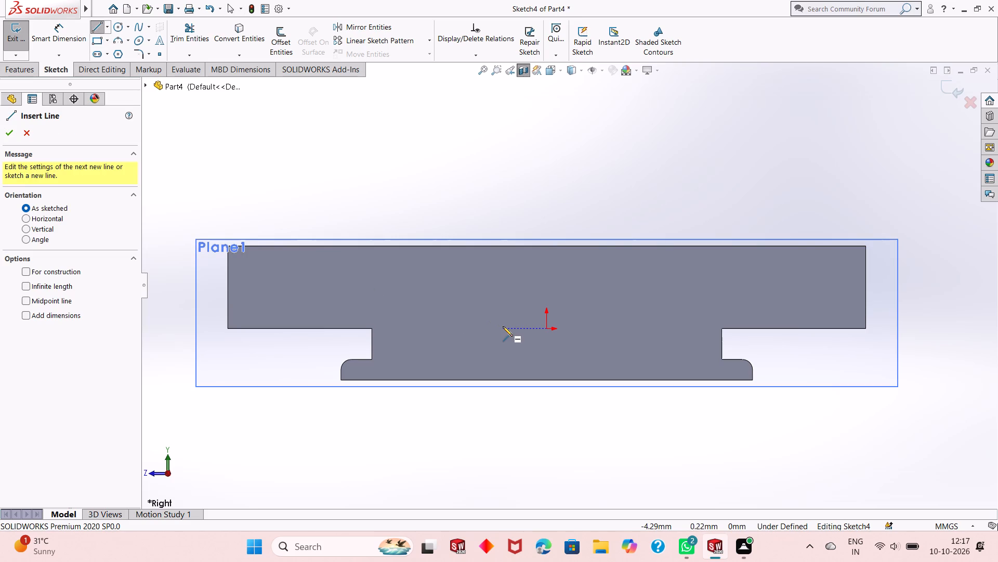
pyautogui.click(547, 313)
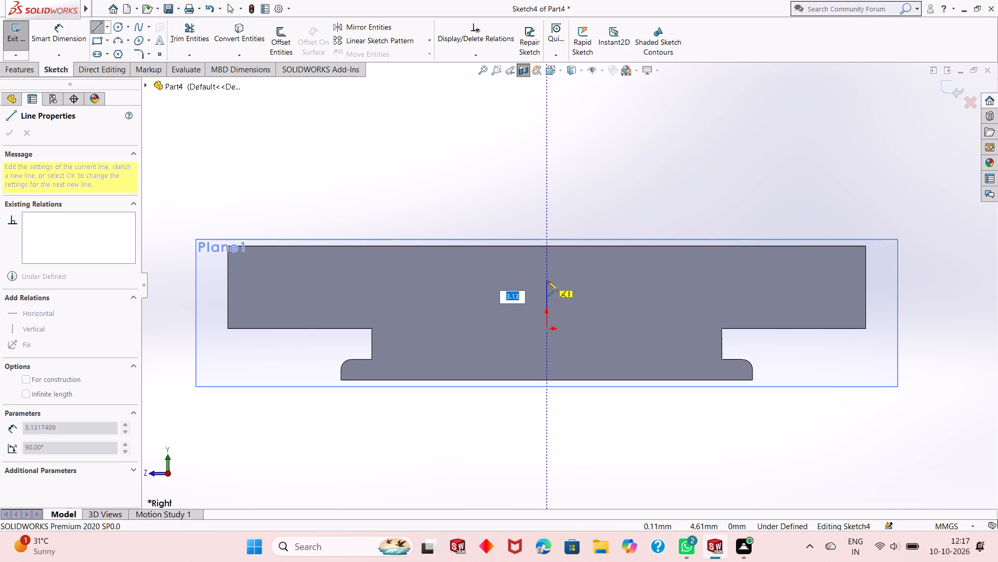
pyautogui.write('2.5')
pyautogui.press('Return')
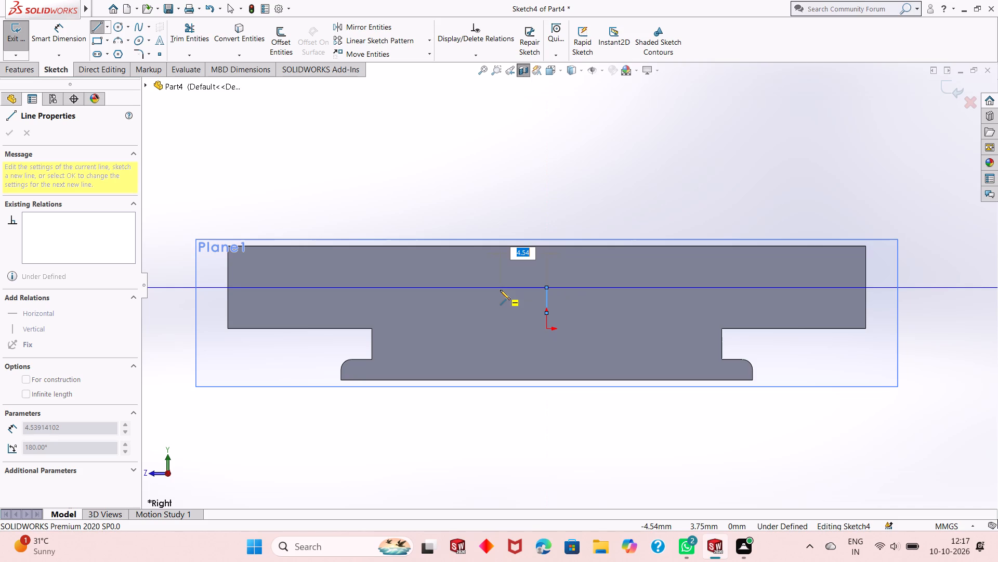
pyautogui.write('13')
pyautogui.press('Return')
pyautogui.click(412, 314)
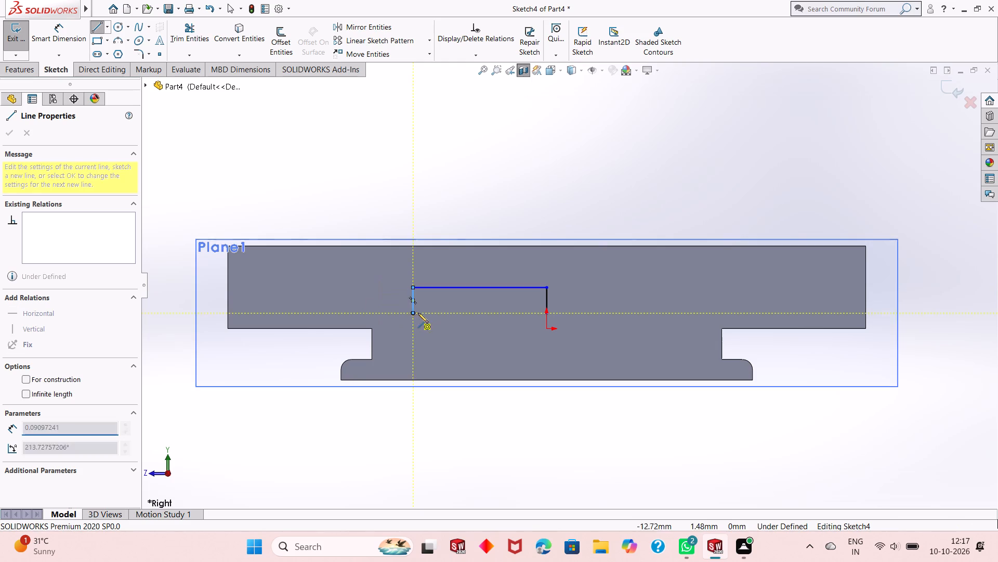
pyautogui.click(545, 315)
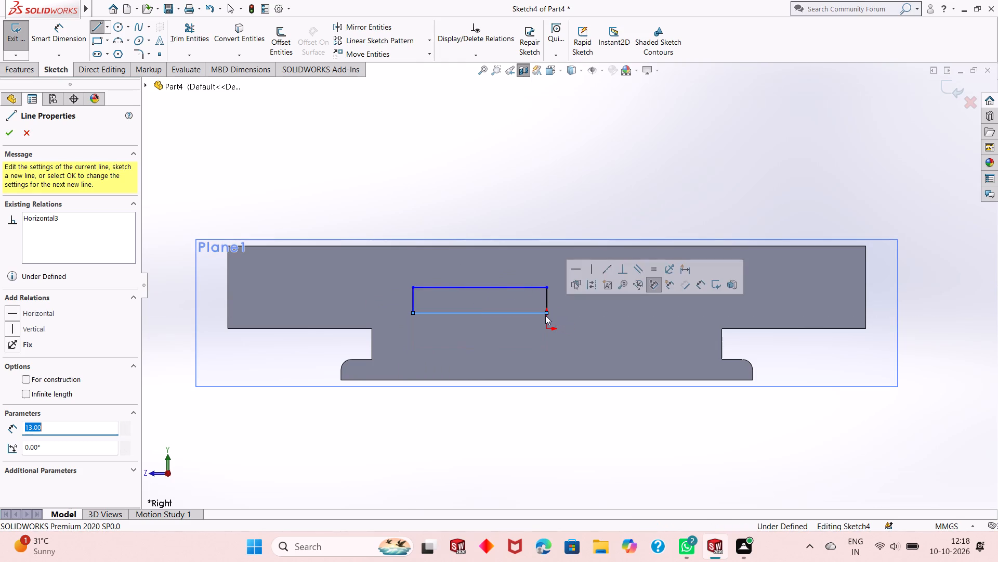
pyautogui.click(12, 137)
pyautogui.click(6, 132)
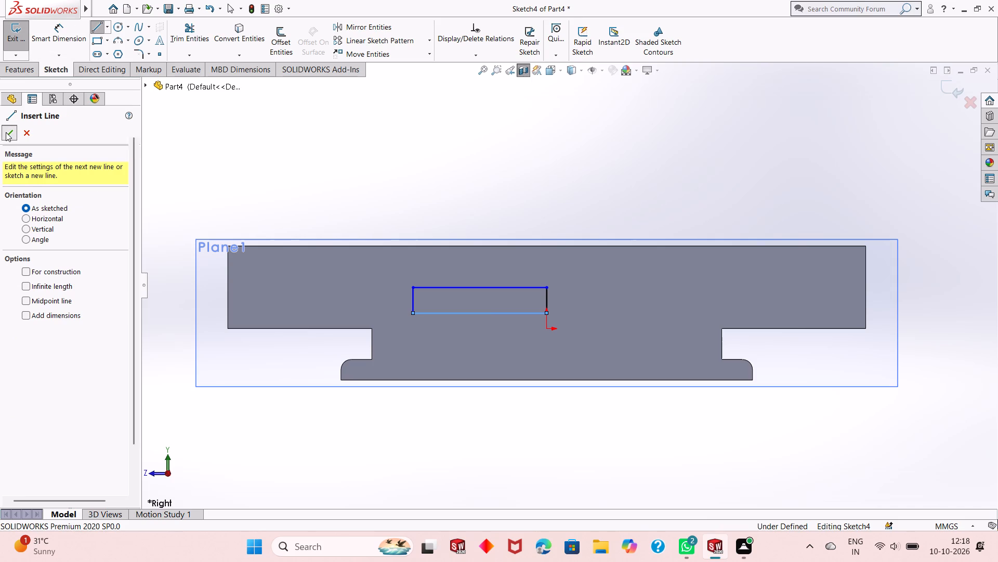
# Dimension the distance from the flange's bottom edge to the rectangle's lower line as 7 mm.
pyautogui.click(55, 38)
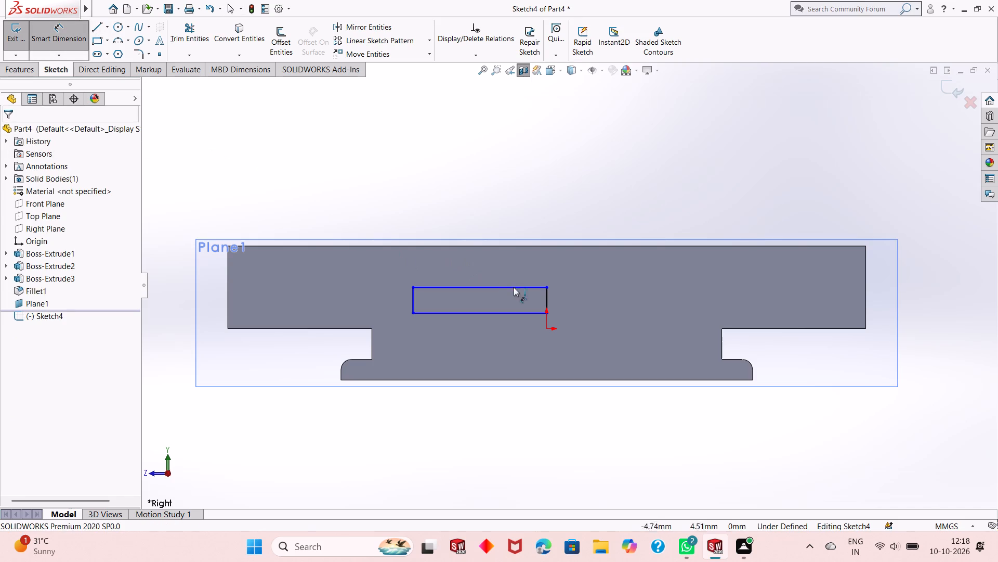
pyautogui.scroll(-1, 608, 291)
pyautogui.scroll(-1, 478, 293)
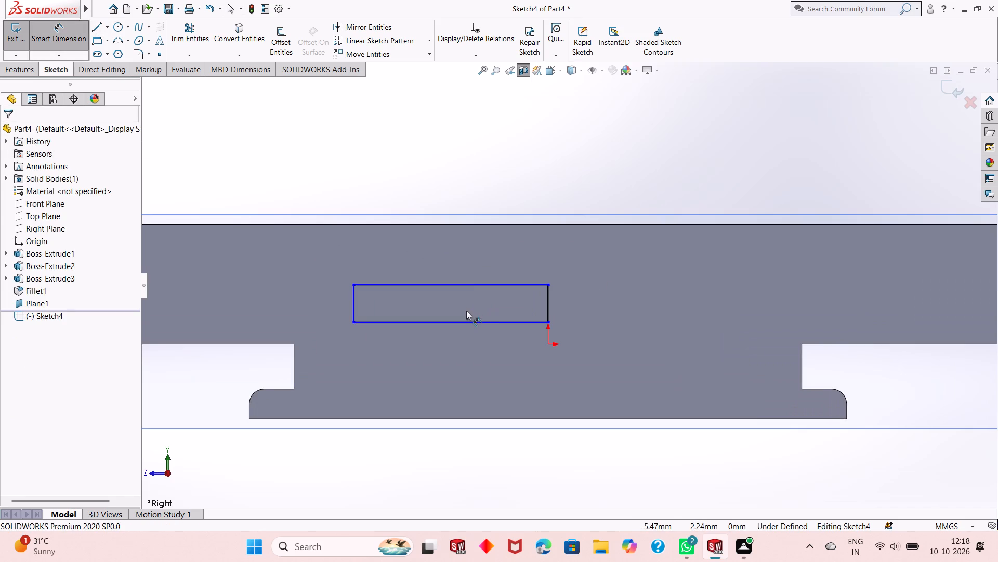
pyautogui.scroll(1, 466, 325)
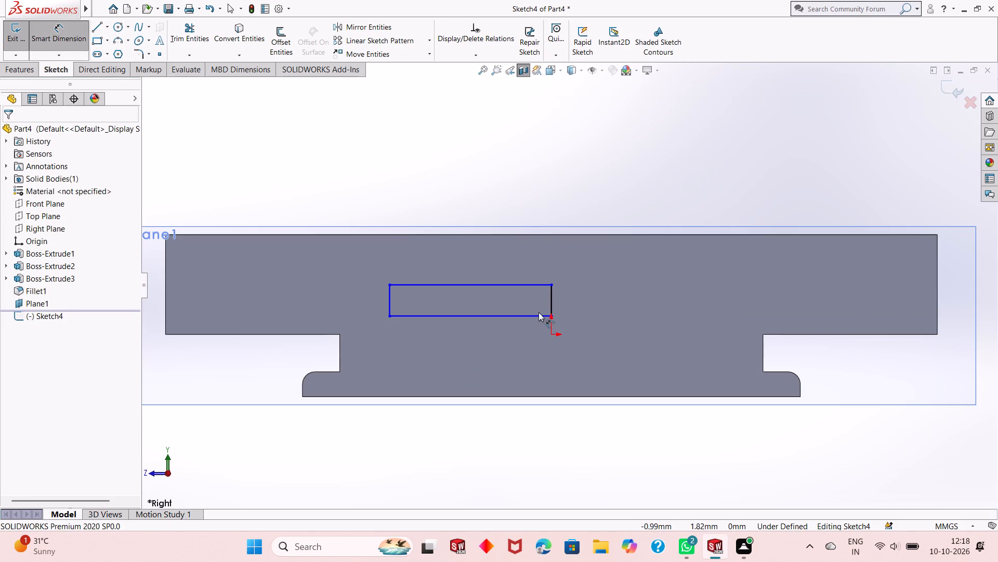
pyautogui.click(537, 315)
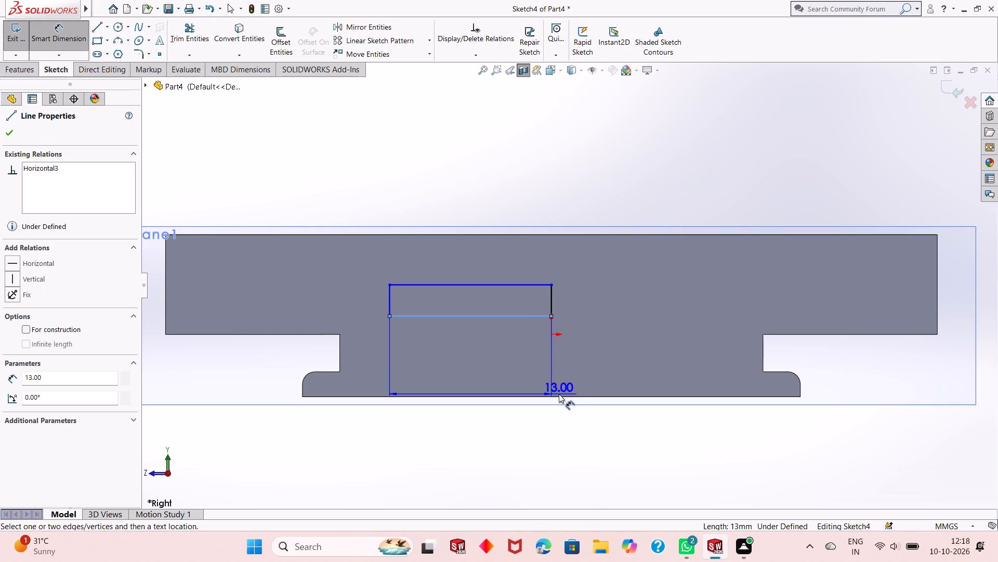
pyautogui.click(559, 395)
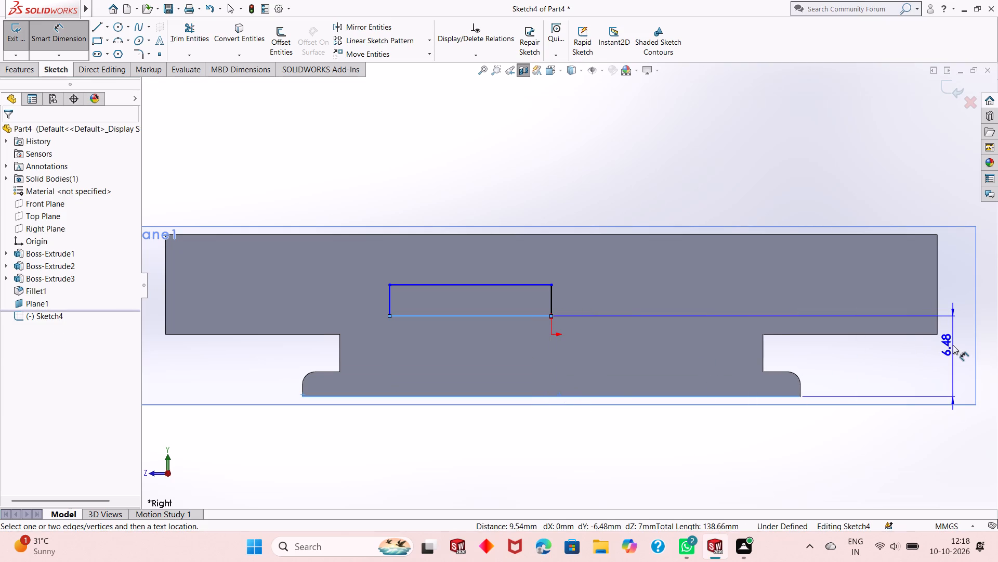
pyautogui.click(953, 345)
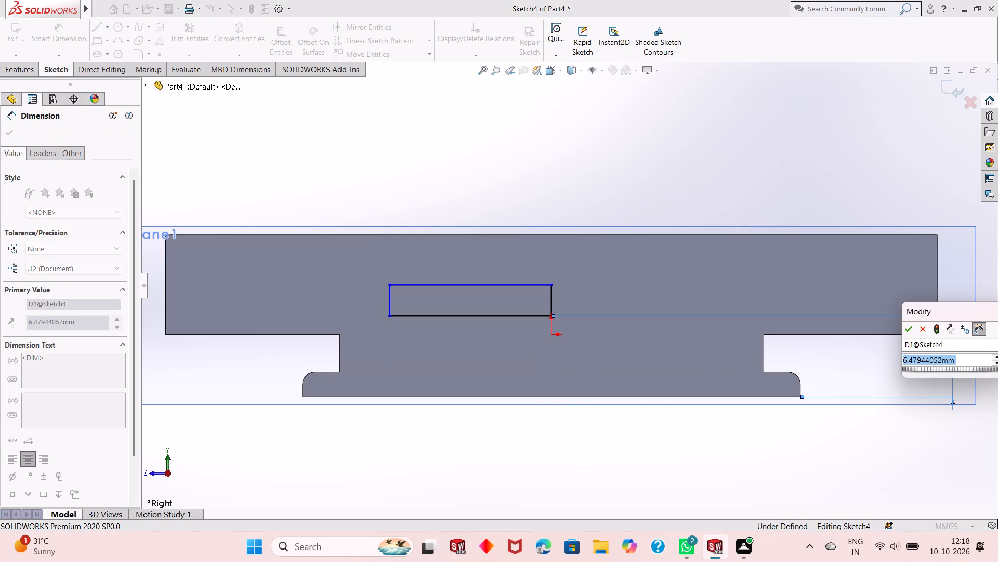
pyautogui.press('7')
pyautogui.press('Return')
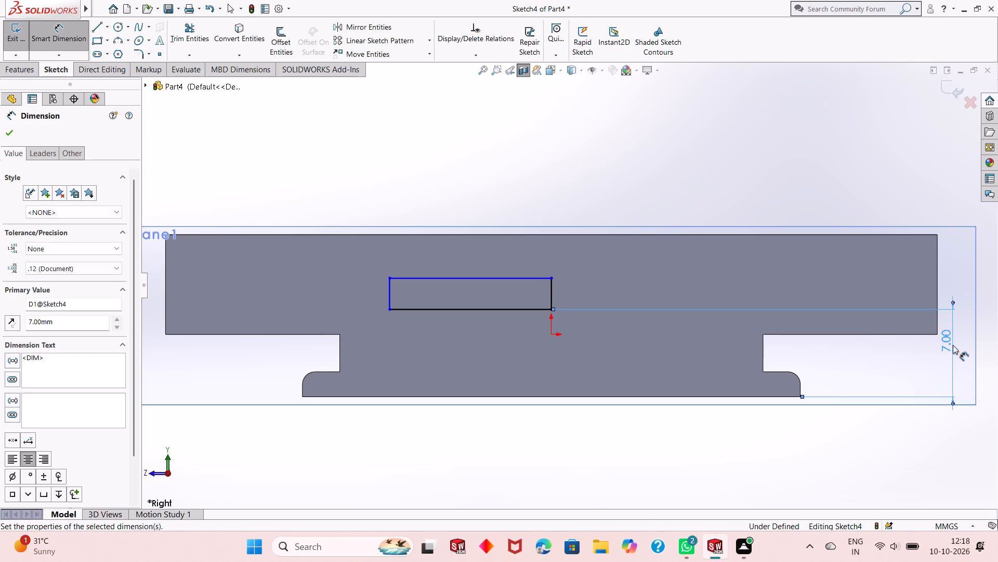
# Dimension the rectangle's vertical side as 2.5 mm and its lower line as 13 mm.
pyautogui.click(554, 293)
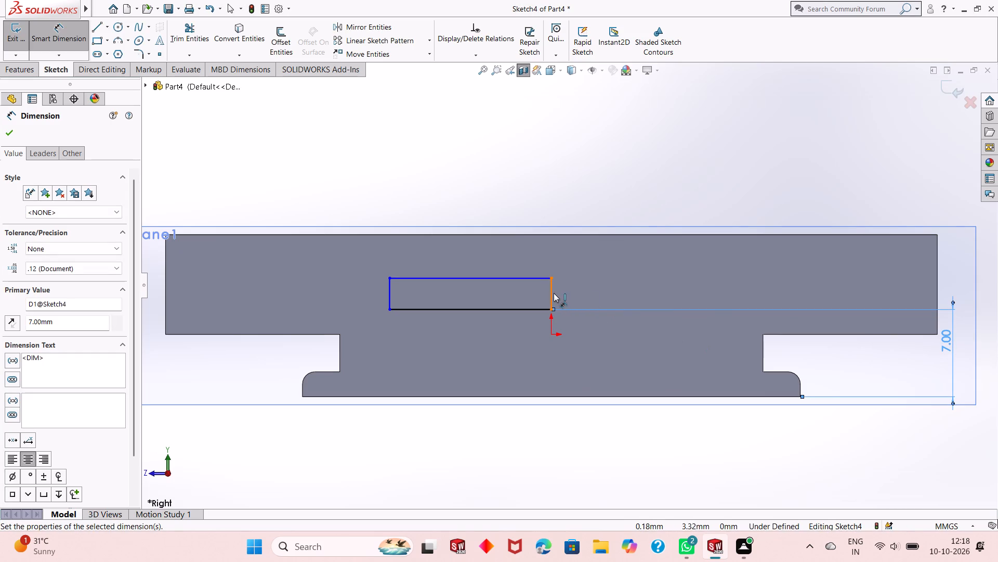
pyautogui.click(669, 287)
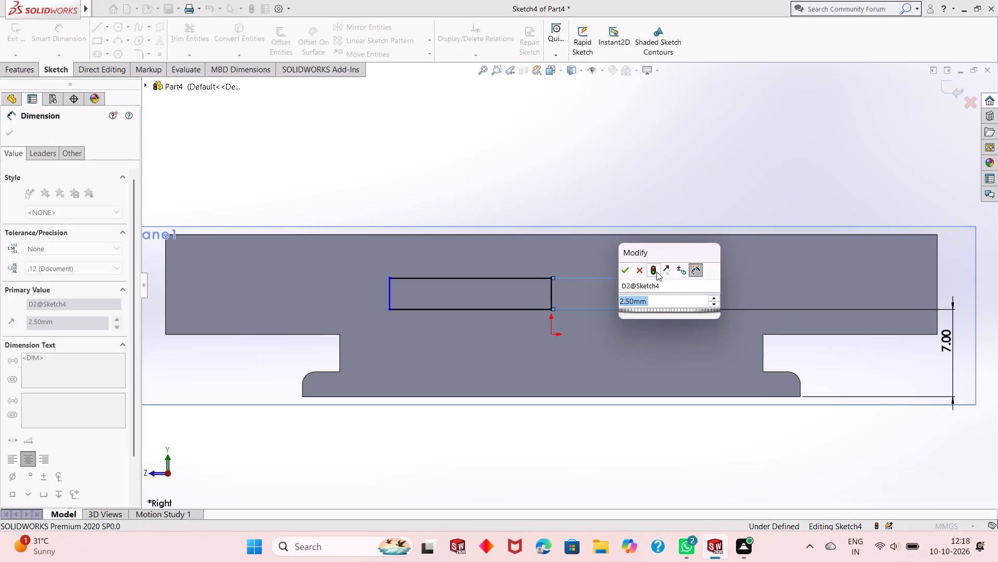
pyautogui.click(621, 268)
pyautogui.click(522, 311)
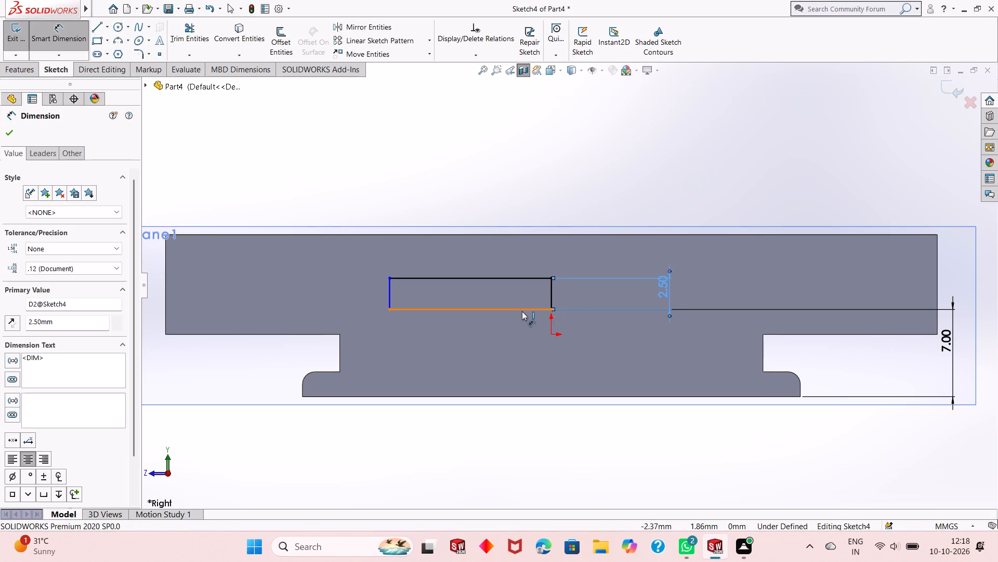
pyautogui.click(526, 325)
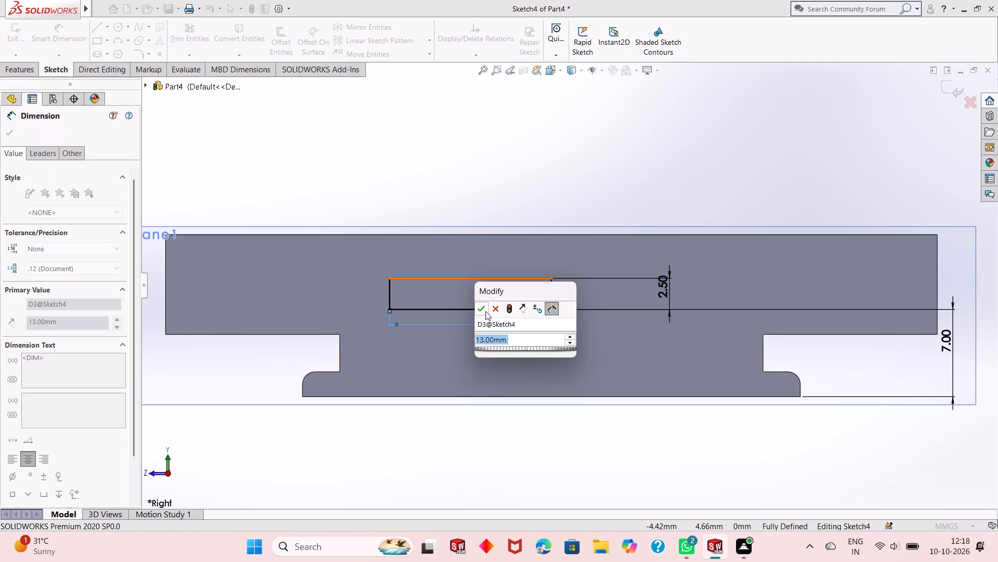
pyautogui.click(483, 313)
pyautogui.rightClick(515, 174)
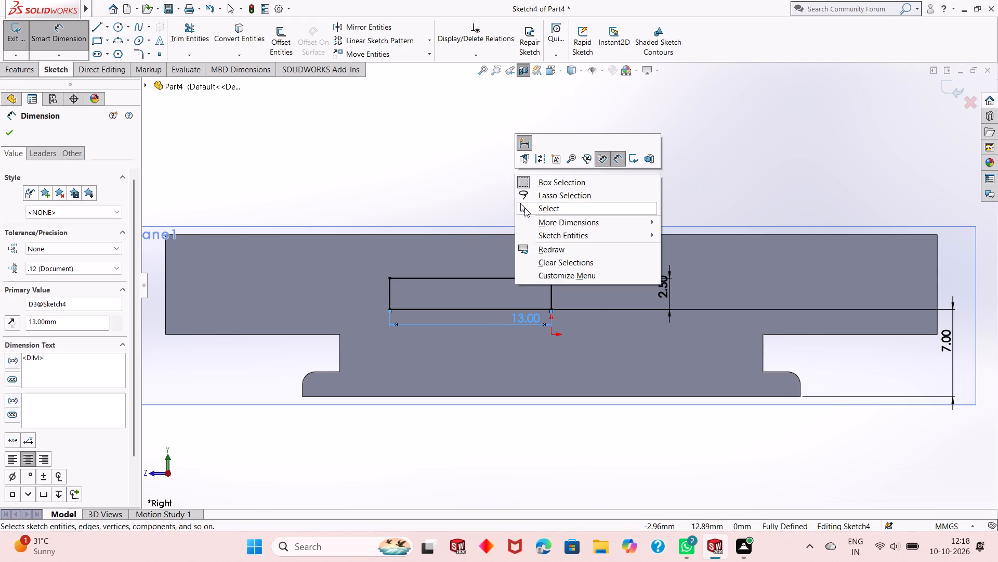
pyautogui.click(526, 212)
# Examine the dimensioned rectangle inside the sectioned part from several angles.
pyautogui.click(554, 294)
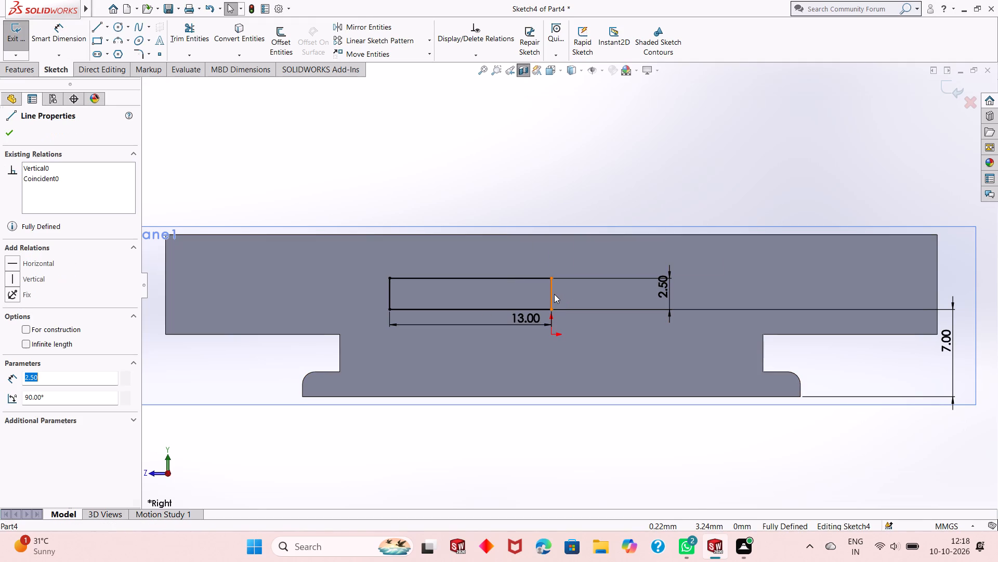
pyautogui.click(597, 263)
pyautogui.scroll(1, 564, 314)
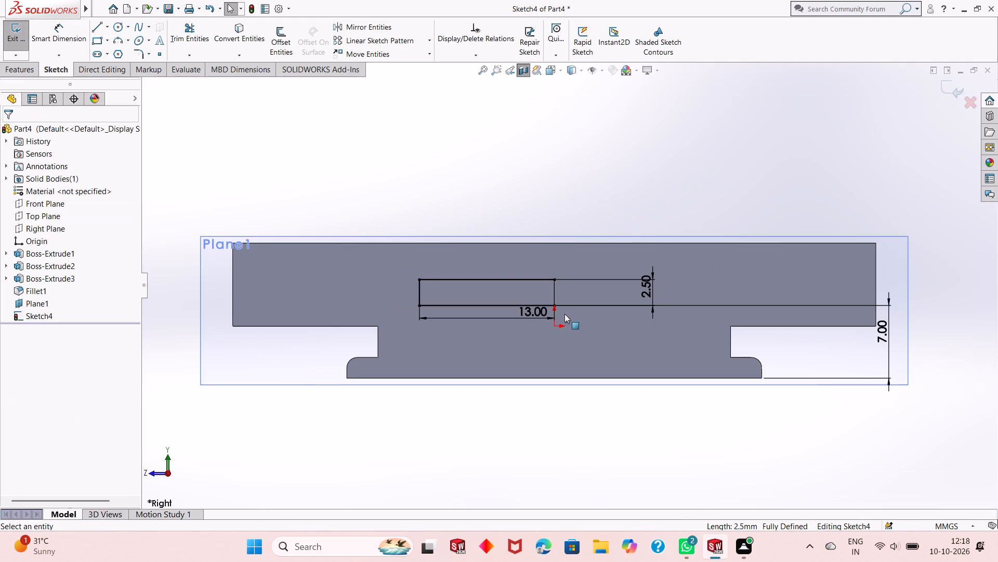
pyautogui.scroll(1, 559, 342)
pyautogui.moveTo(552, 304); pyautogui.dragTo(568, 332, button='middle')
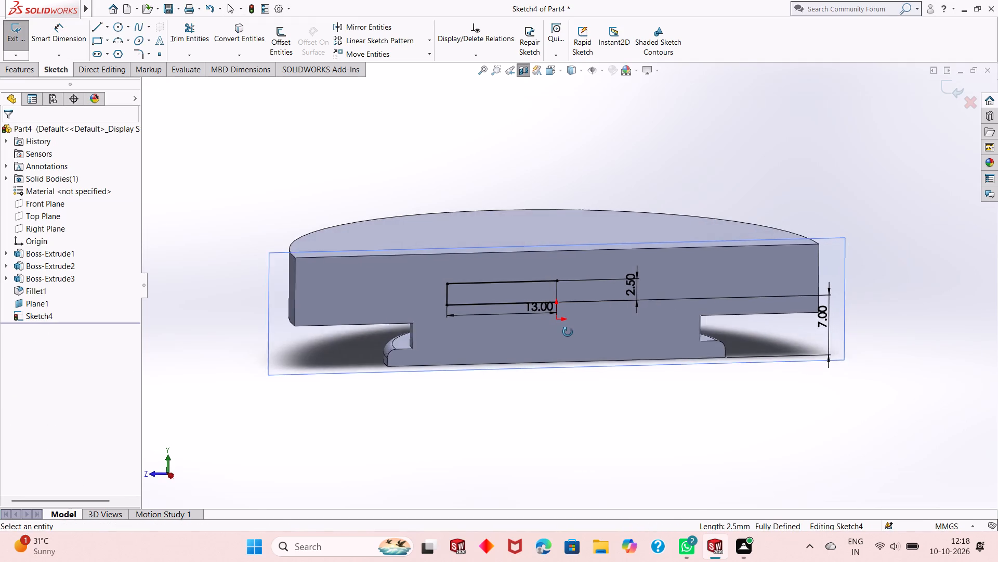
pyautogui.moveTo(568, 332); pyautogui.dragTo(568, 334, button='middle')
pyautogui.scroll(-2, 492, 285)
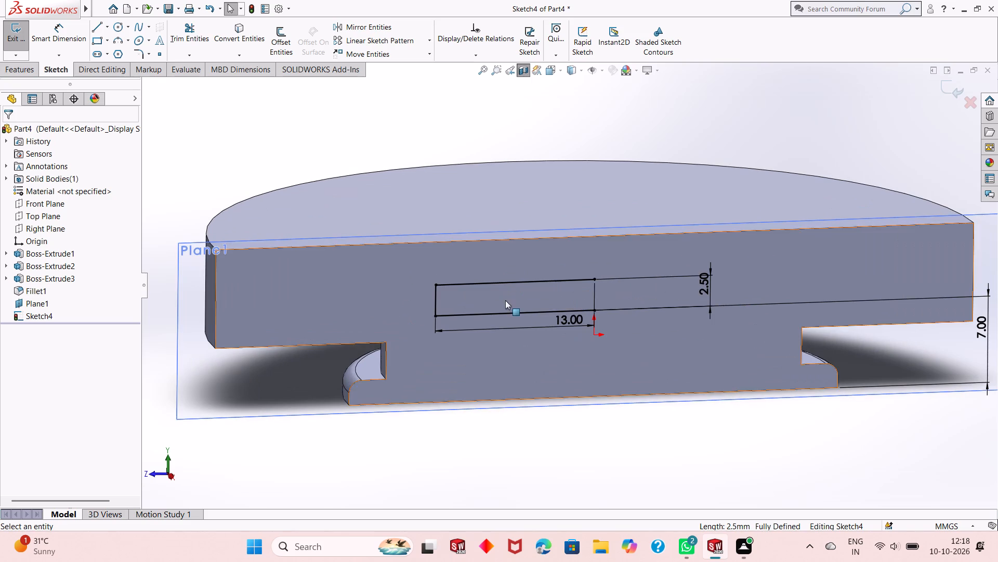
pyautogui.scroll(2, 520, 326)
pyautogui.moveTo(596, 379); pyautogui.dragTo(638, 369, button='middle')
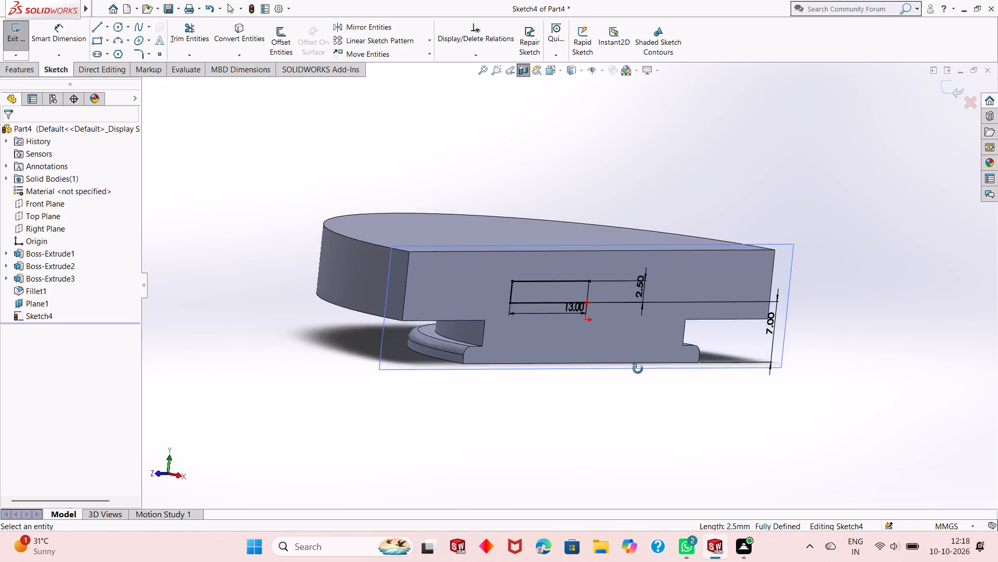
pyautogui.moveTo(638, 369); pyautogui.dragTo(645, 303, button='middle')
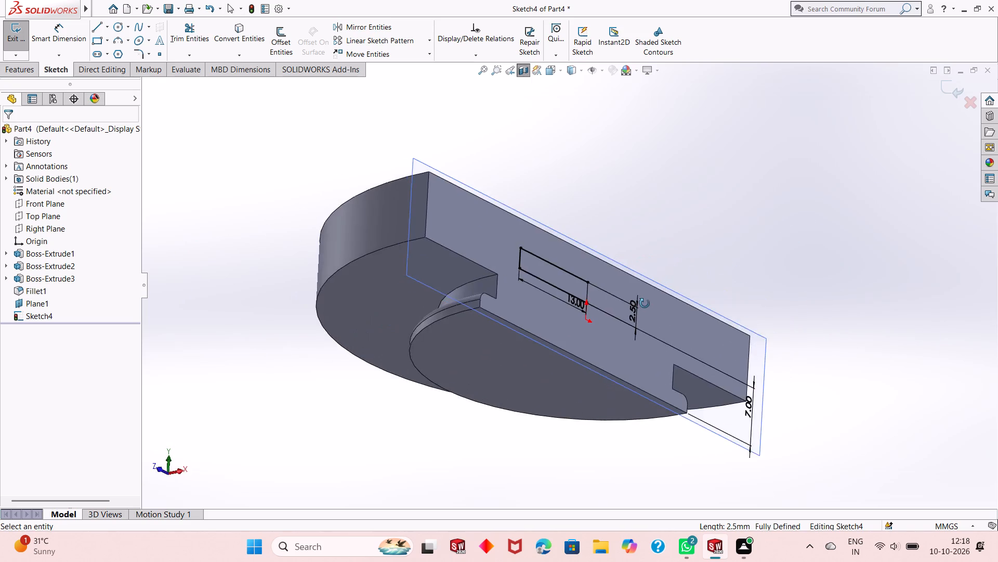
pyautogui.moveTo(645, 303); pyautogui.dragTo(623, 367, button='middle')
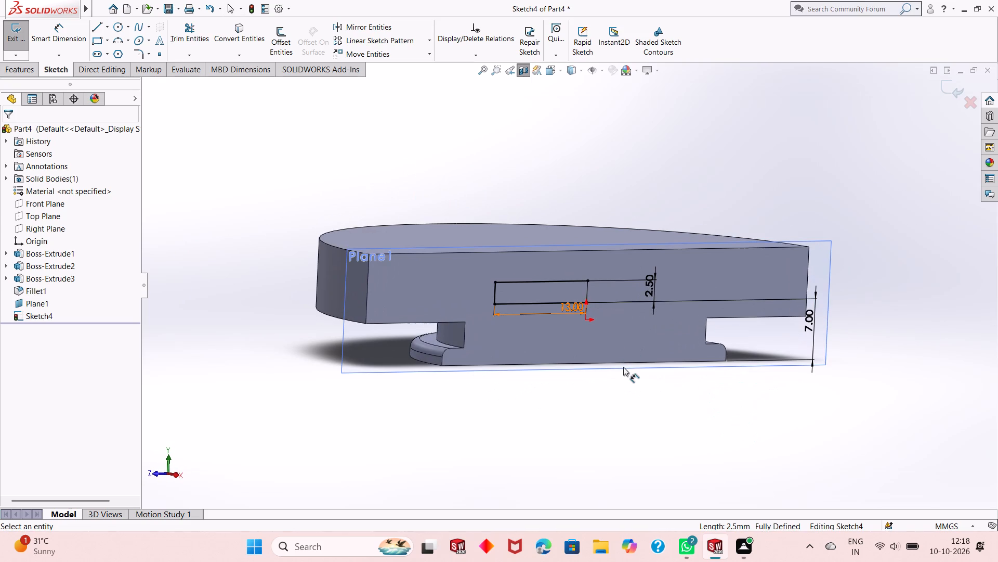
# Orient the view normal to the sketch and move the 13 mm dimension further below the rectangle.
pyautogui.hotkey('ctrl', '8')
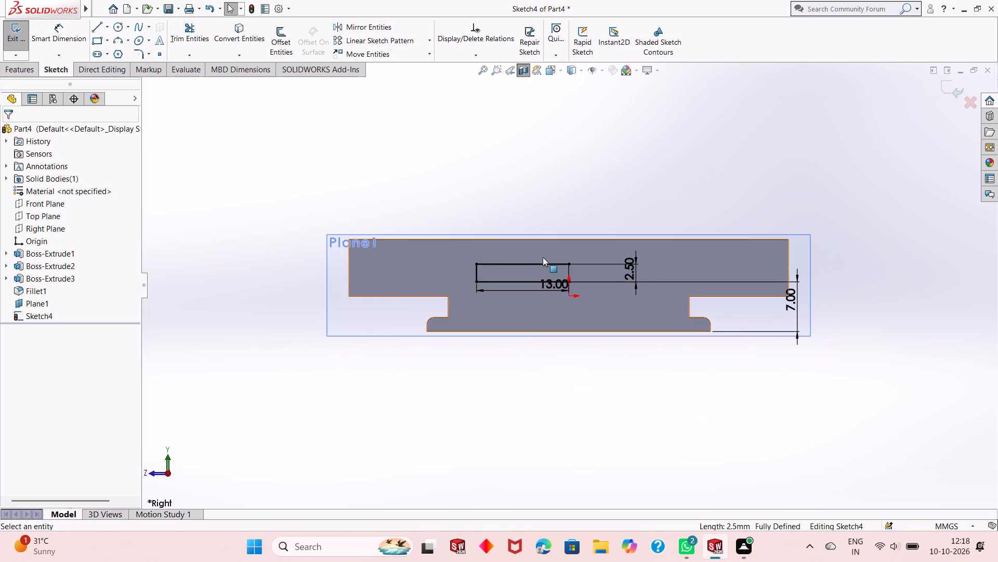
pyautogui.scroll(-1, 543, 257)
pyautogui.moveTo(553, 295); pyautogui.dragTo(556, 310)
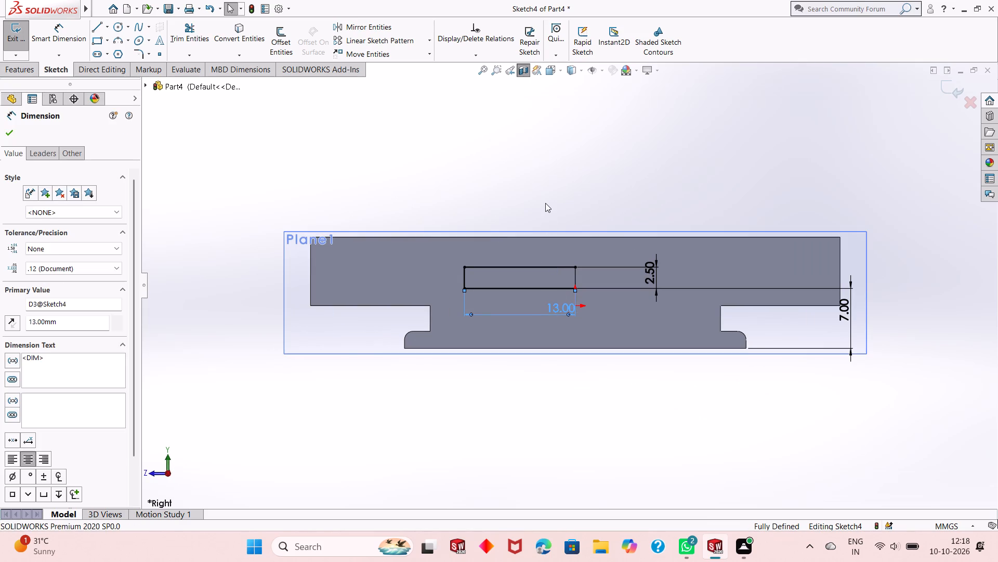
pyautogui.click(545, 203)
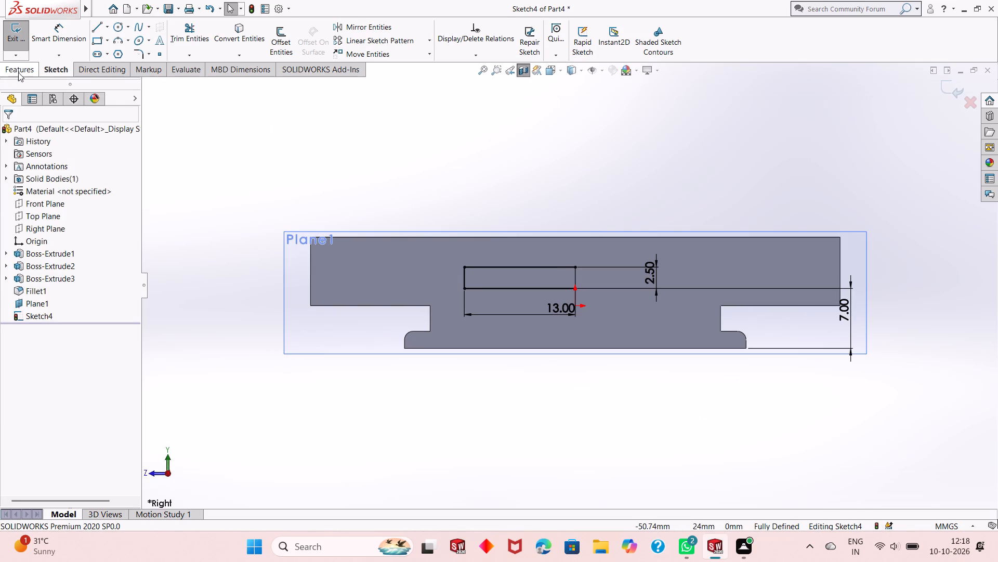
# Create a 360-degree Revolved Cut of the rectangle about its vertical side above the origin, allowing the sketch to close automatically.
pyautogui.click(18, 72)
pyautogui.click(258, 41)
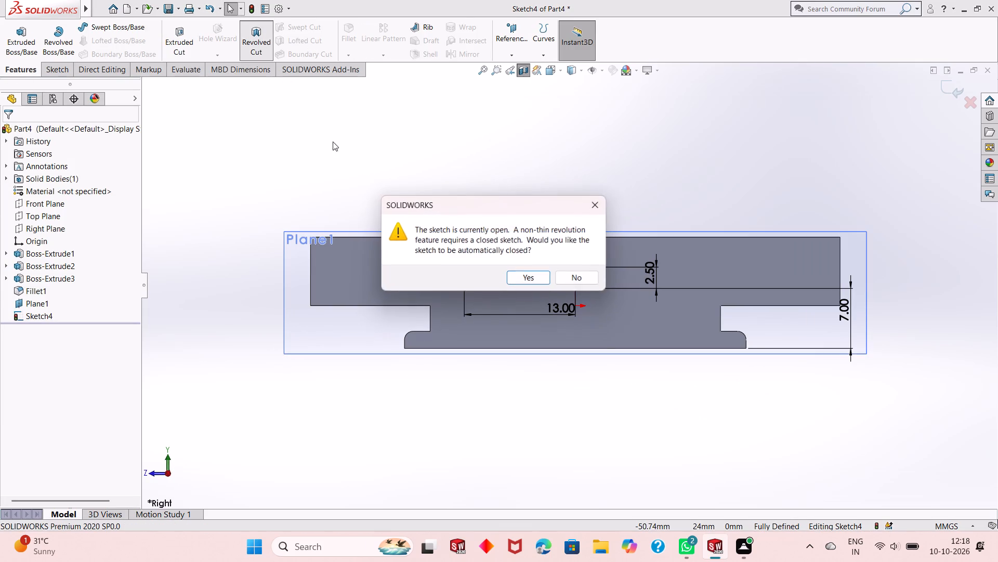
pyautogui.click(522, 275)
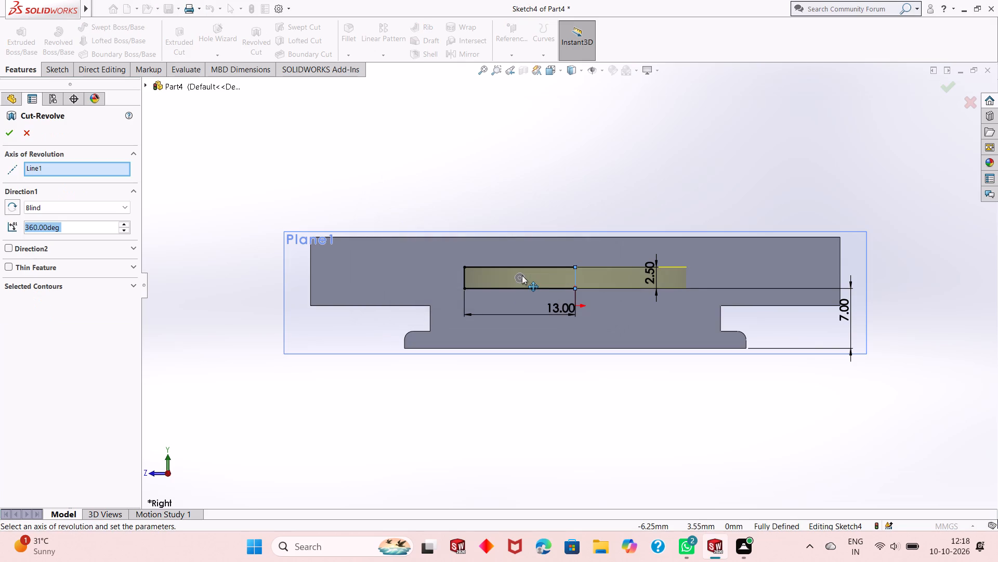
pyautogui.moveTo(517, 224); pyautogui.dragTo(536, 279, button='middle')
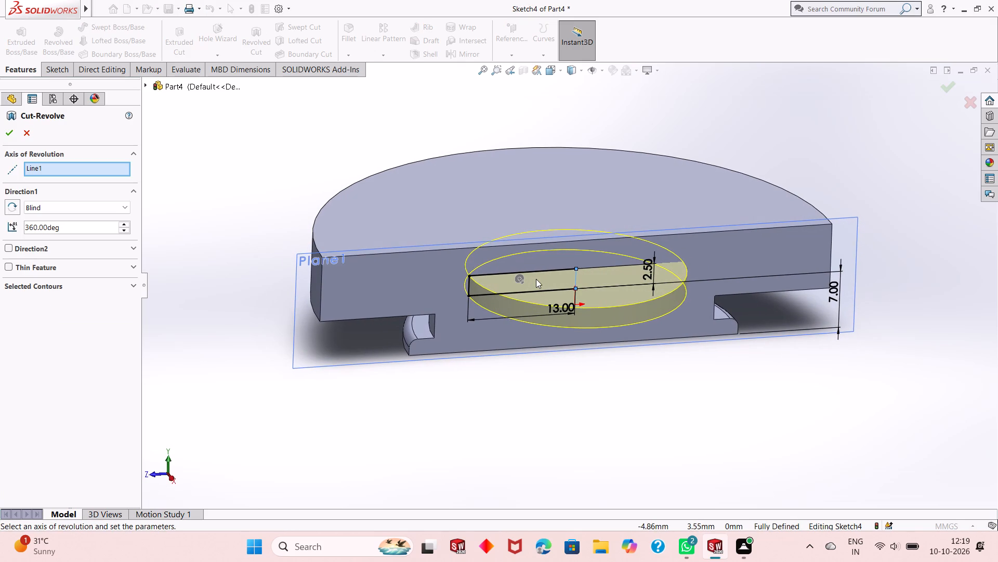
pyautogui.click(9, 140)
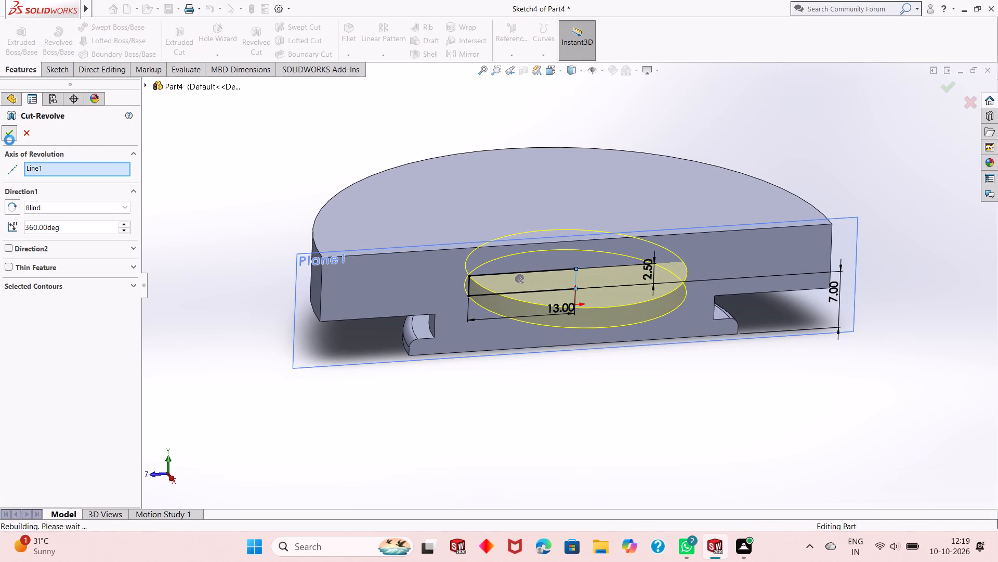
pyautogui.click(545, 397)
# Inspect the revolved internal cavity and turn off the section view to show the whole part.
pyautogui.moveTo(543, 391); pyautogui.dragTo(533, 361, button='middle')
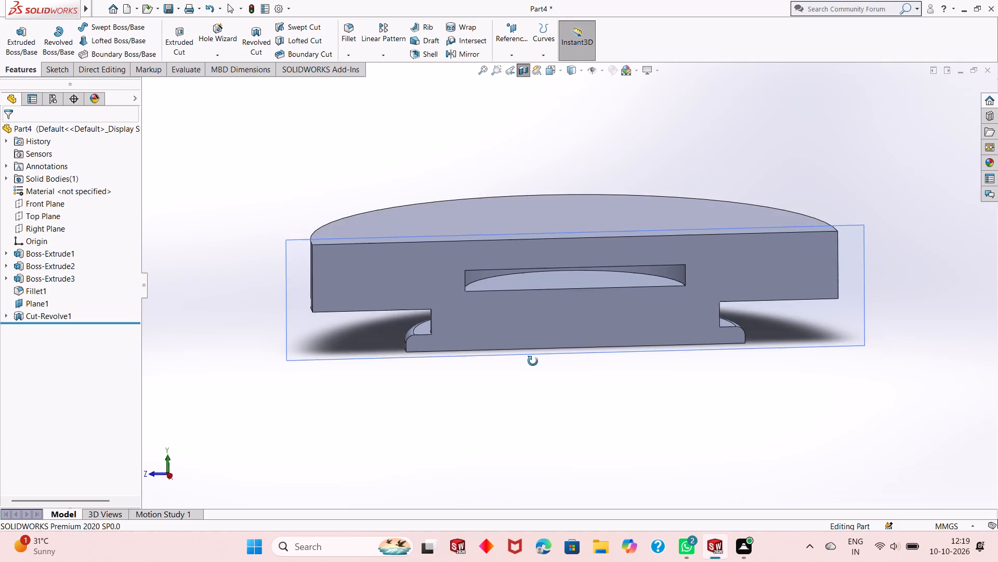
pyautogui.moveTo(533, 361); pyautogui.dragTo(554, 351, button='middle')
pyautogui.scroll(1, 554, 351)
pyautogui.moveTo(576, 380); pyautogui.dragTo(569, 331, button='middle')
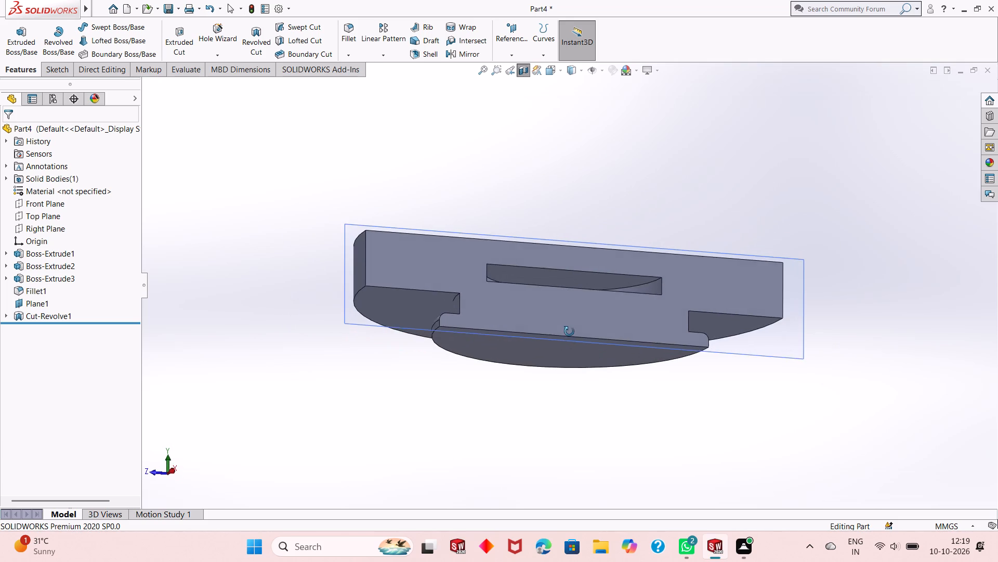
pyautogui.moveTo(569, 331); pyautogui.dragTo(571, 374, button='middle')
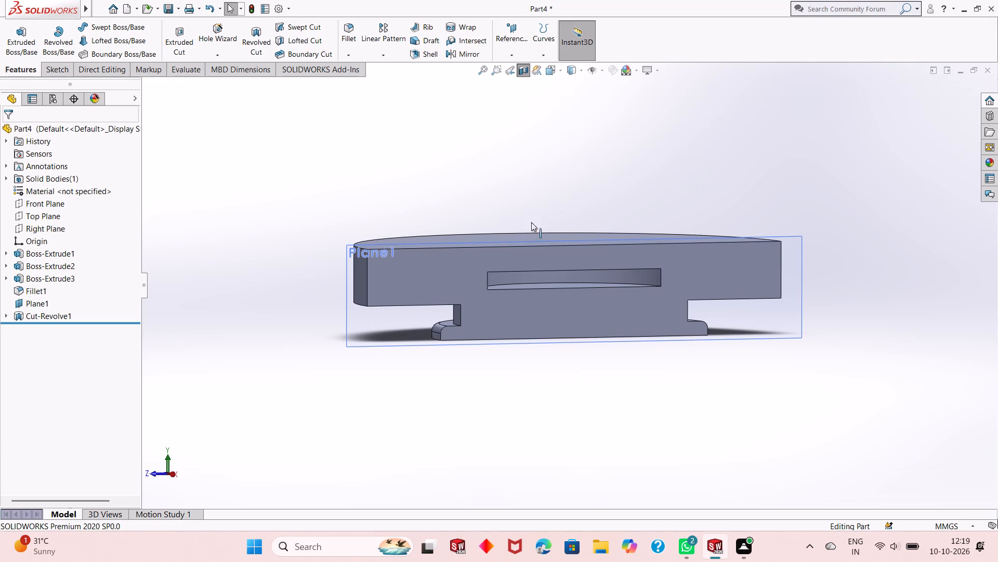
pyautogui.click(526, 71)
pyautogui.middleClick(542, 258)
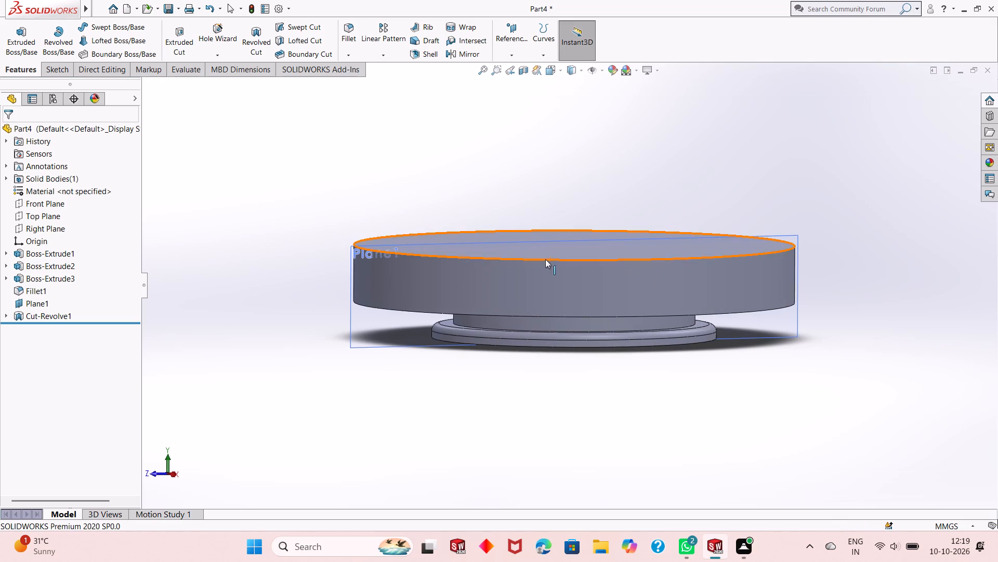
# Hide the reference plane Plane1.
pyautogui.rightClick(376, 333)
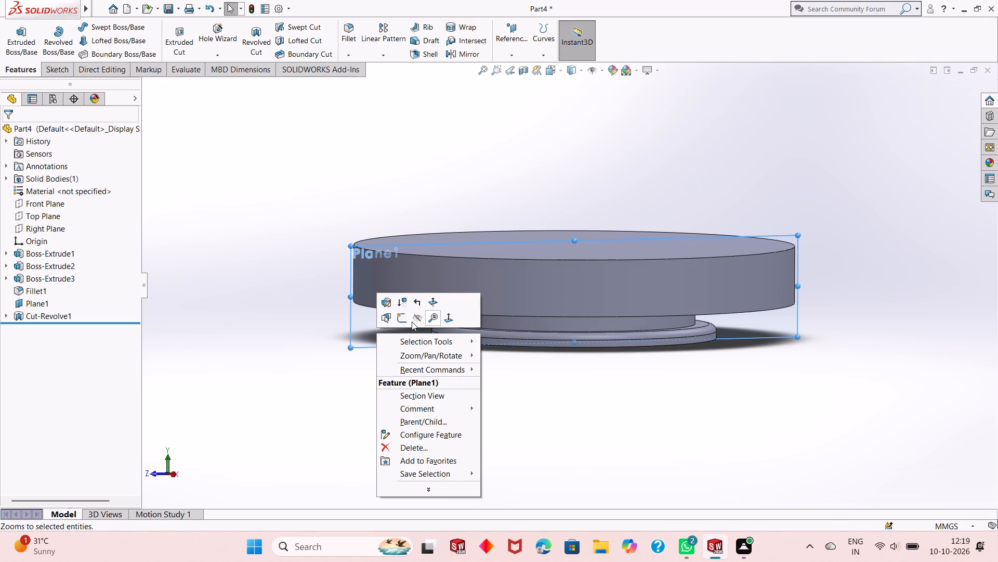
pyautogui.click(417, 321)
# Open a sketch on the large disc's top face and orient the view normal to it.
pyautogui.scroll(1, 571, 384)
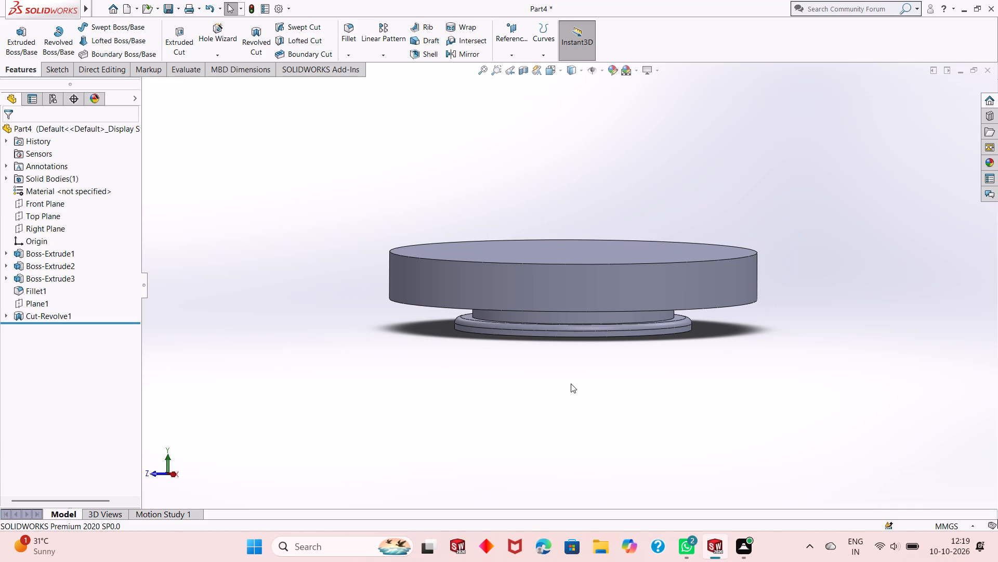
pyautogui.scroll(1, 568, 418)
pyautogui.moveTo(553, 306); pyautogui.dragTo(559, 321, button='middle')
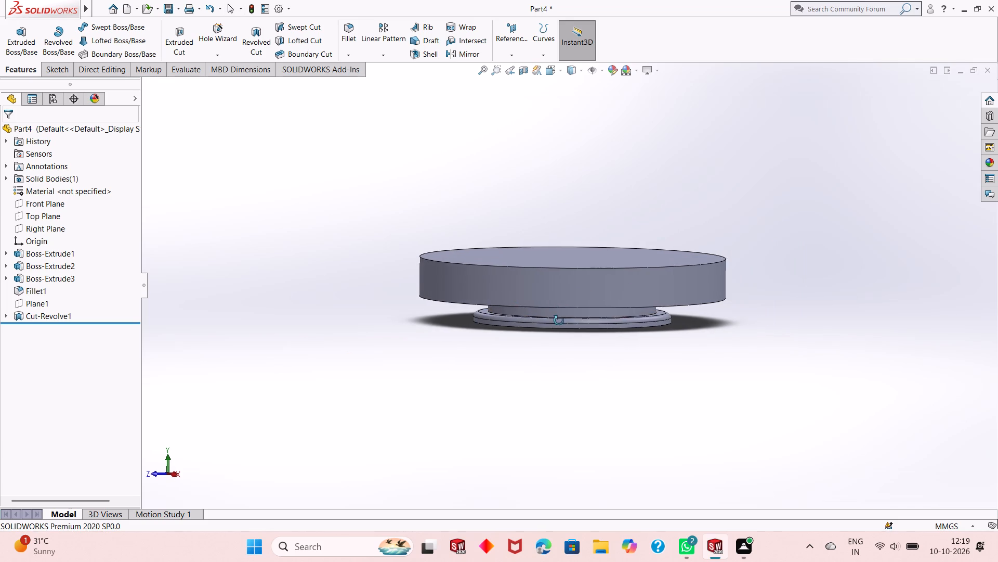
pyautogui.moveTo(559, 321); pyautogui.dragTo(558, 349, button='middle')
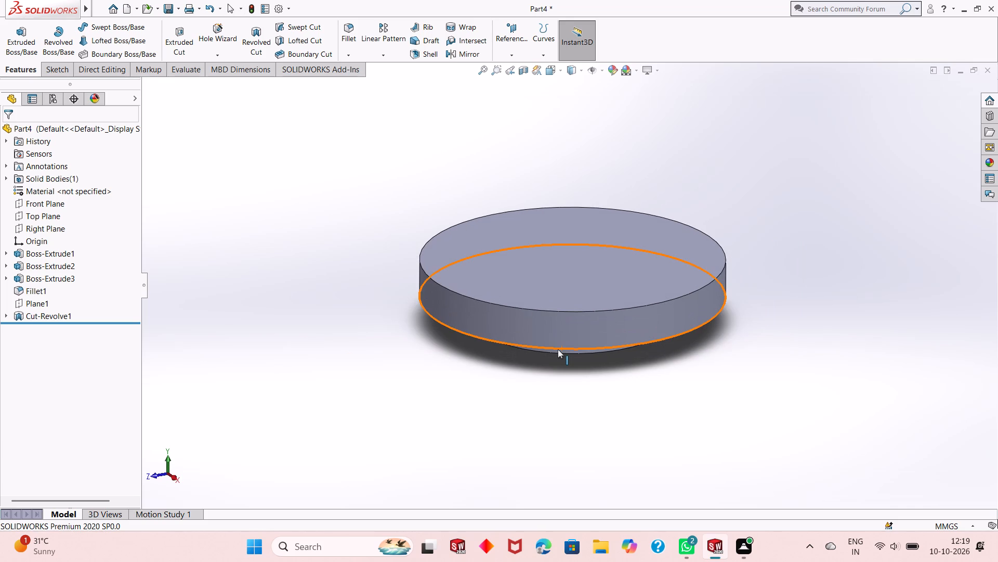
pyautogui.click(569, 293)
pyautogui.click(610, 267)
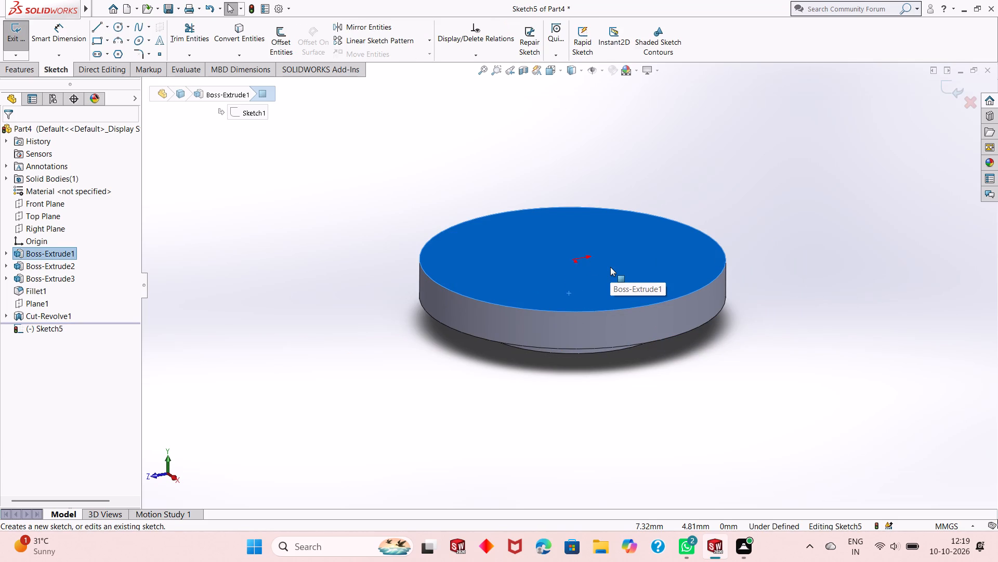
pyautogui.hotkey('ctrl', '8')
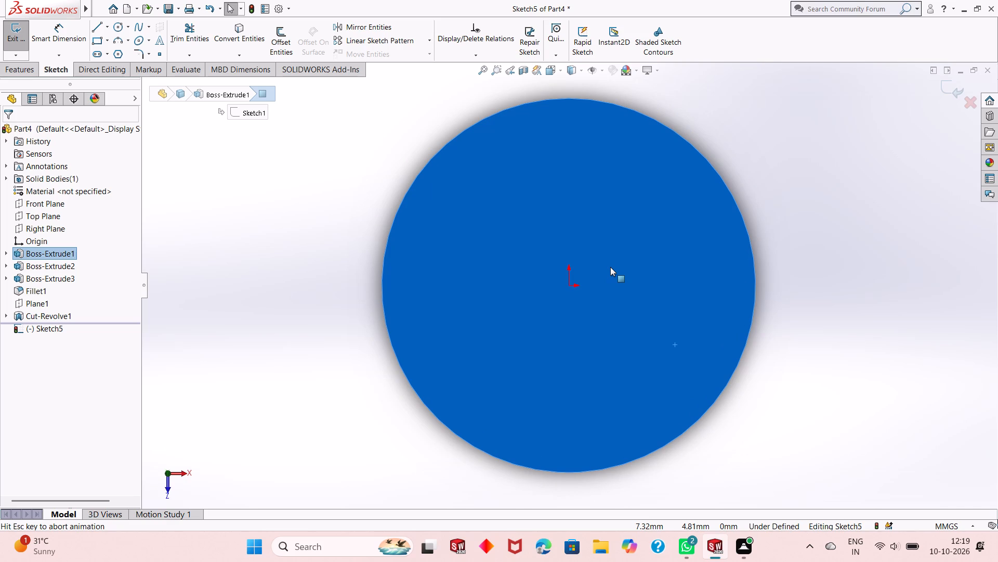
pyautogui.click(366, 199)
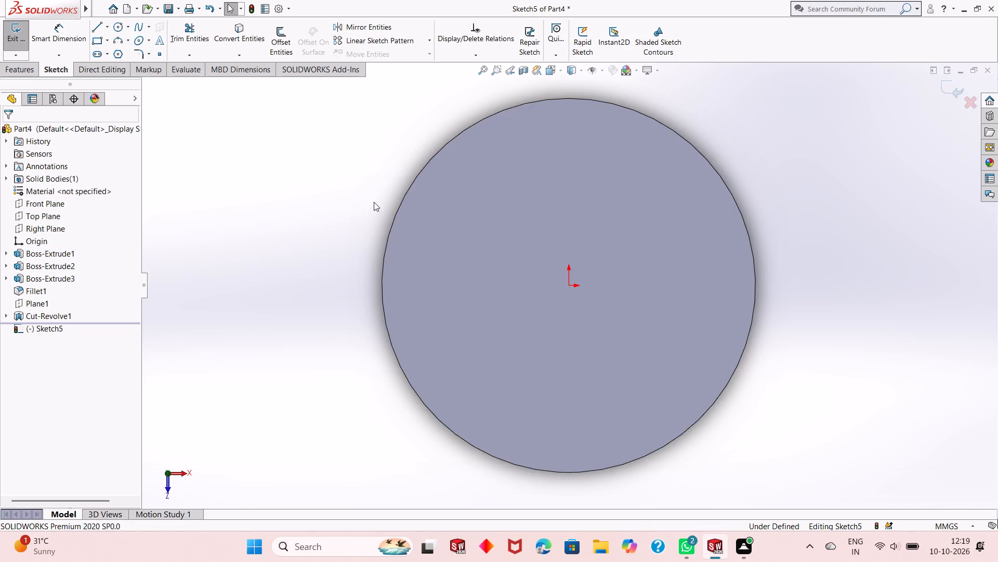
# Sketch a circle with a radius of about 23.5 mm centred on the origin of the disc's top face.
pyautogui.scroll(2, 603, 328)
pyautogui.scroll(-1, 673, 378)
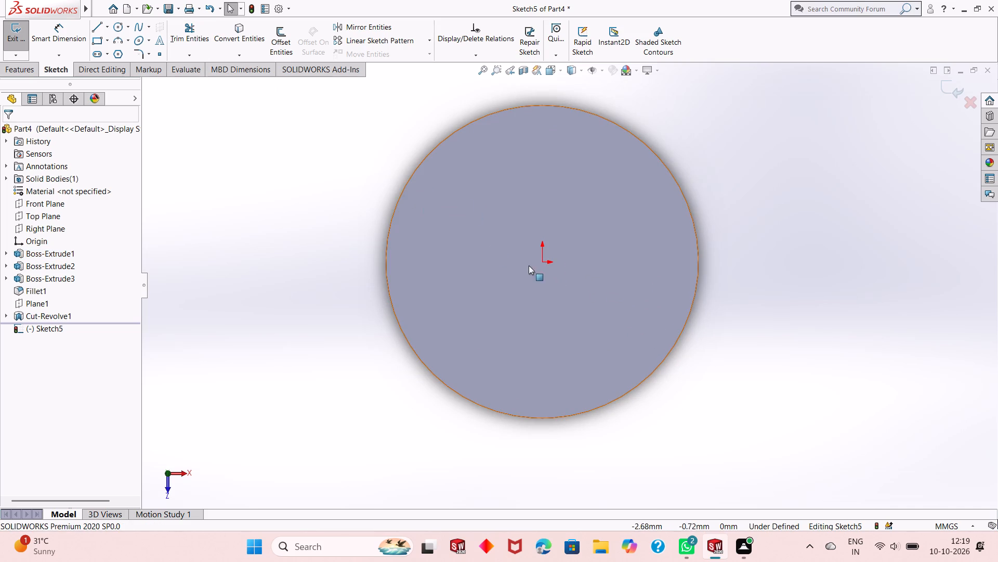
pyautogui.click(130, 25)
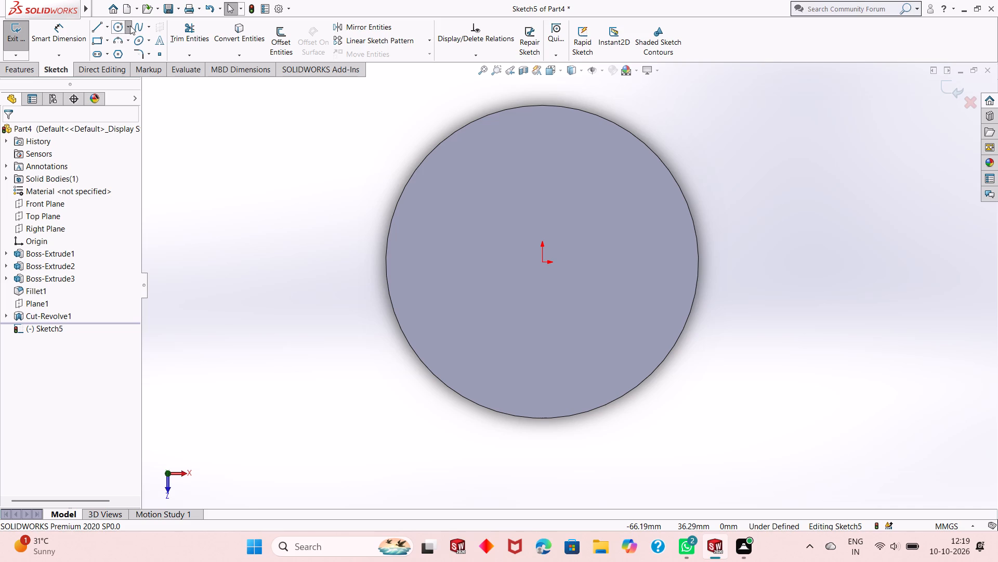
pyautogui.click(133, 44)
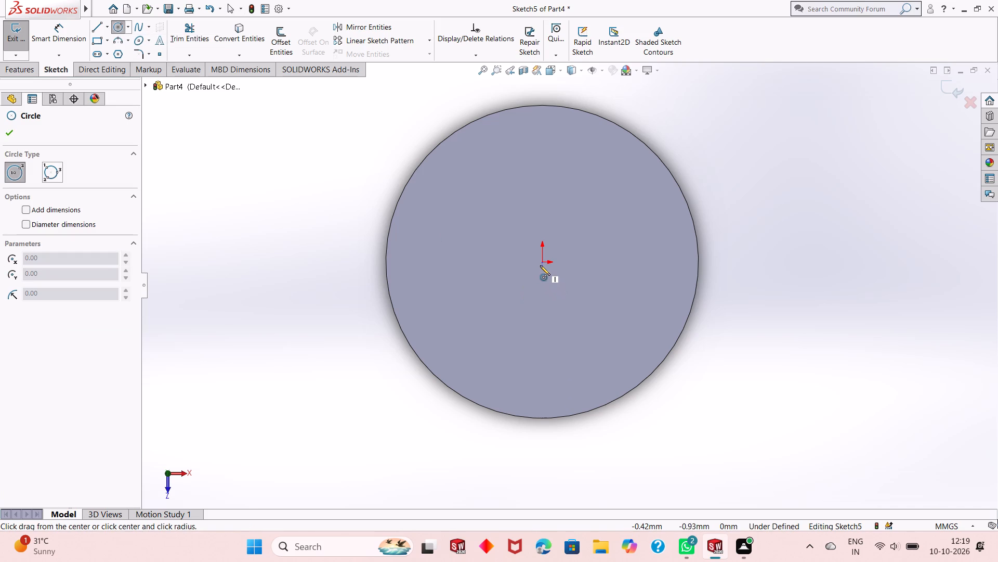
pyautogui.click(542, 262)
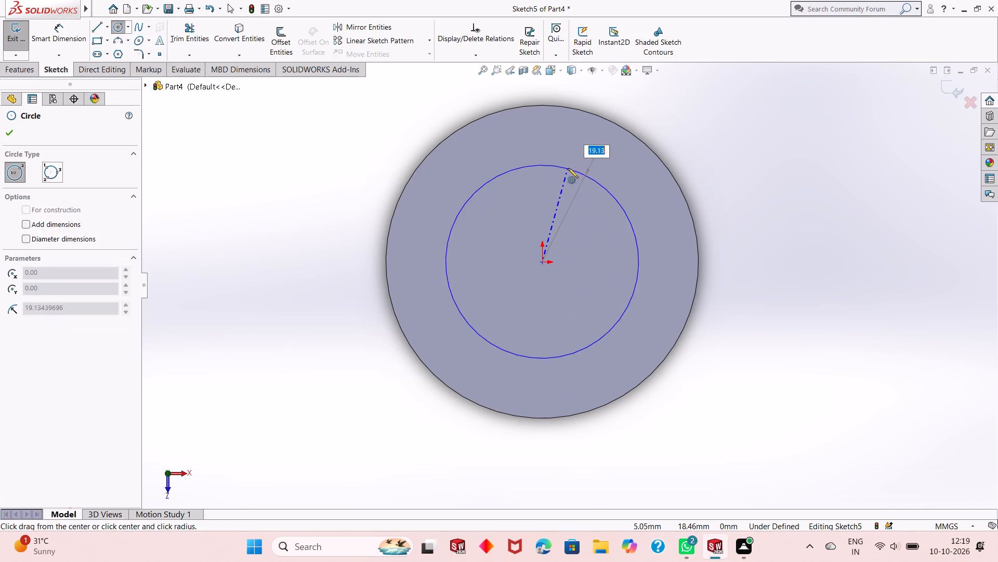
pyautogui.click(576, 148)
pyautogui.rightClick(211, 190)
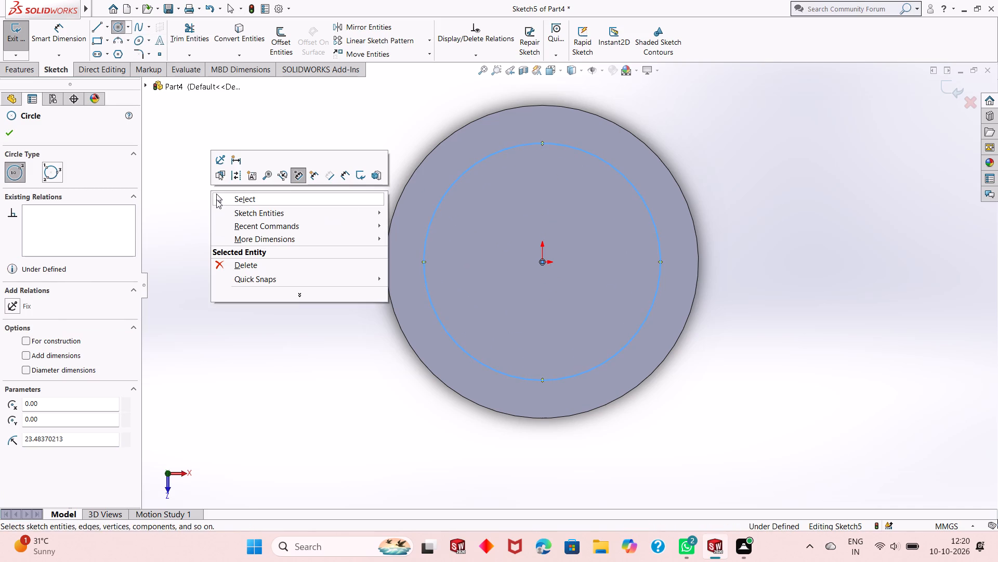
# Dimension the diameter of the circle on the disc's top face at 50 mm.
pyautogui.click(216, 199)
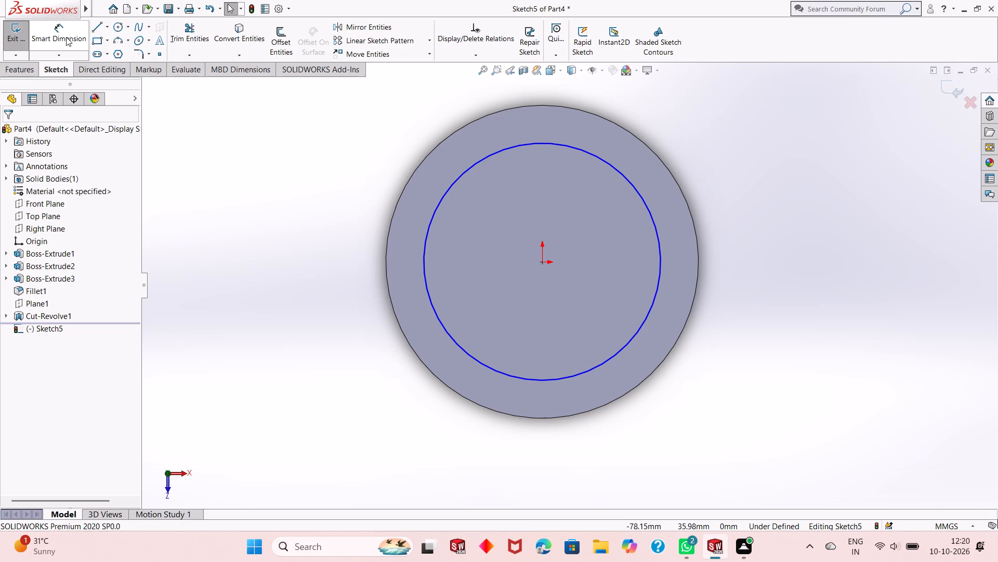
pyautogui.click(66, 37)
pyautogui.click(451, 333)
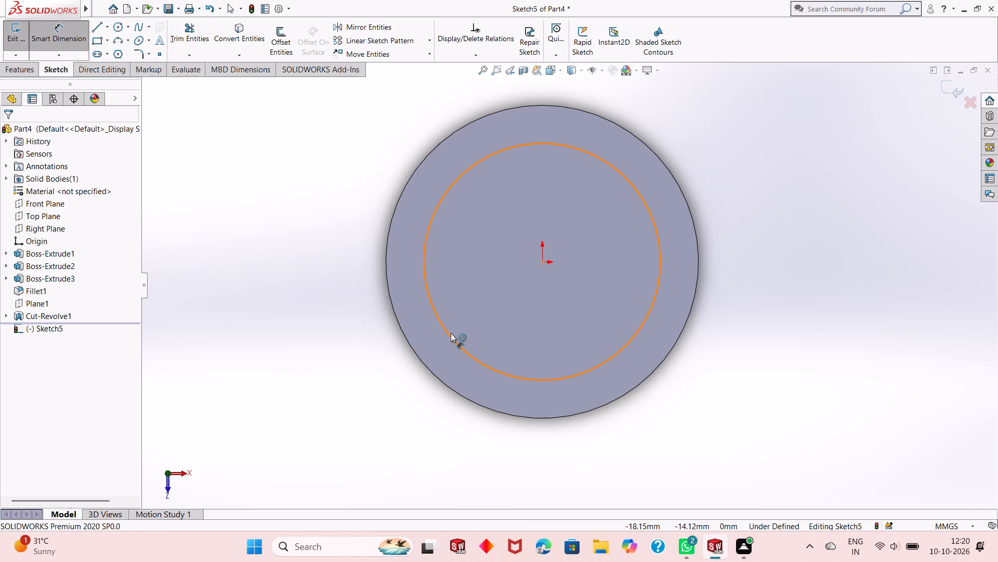
pyautogui.click(370, 402)
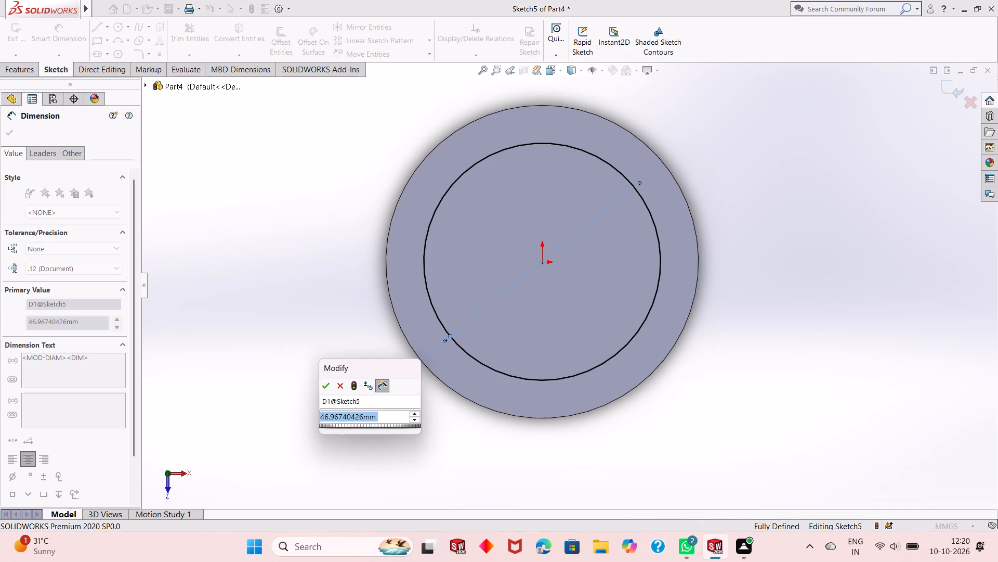
pyautogui.write('50')
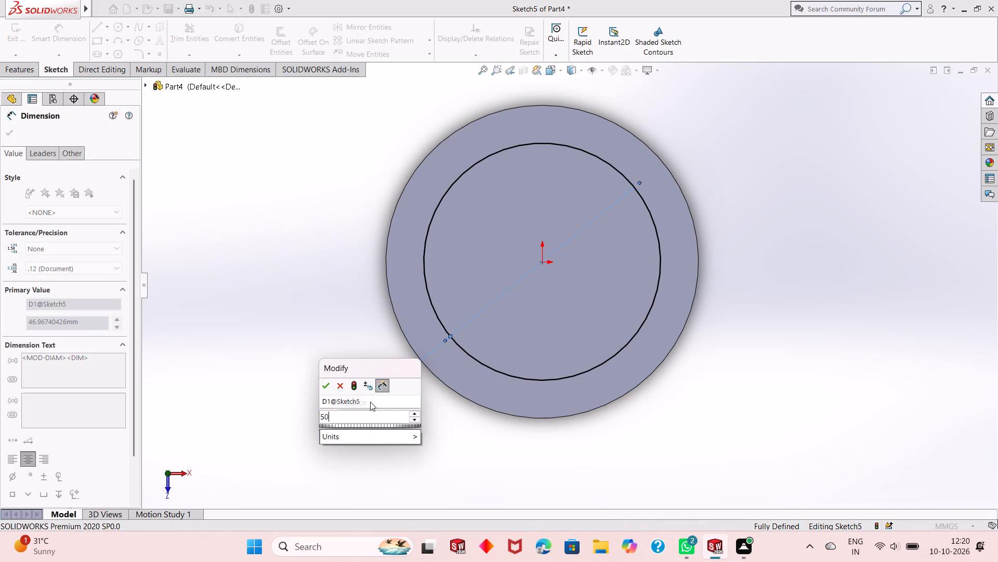
pyautogui.press('Return')
pyautogui.rightClick(345, 267)
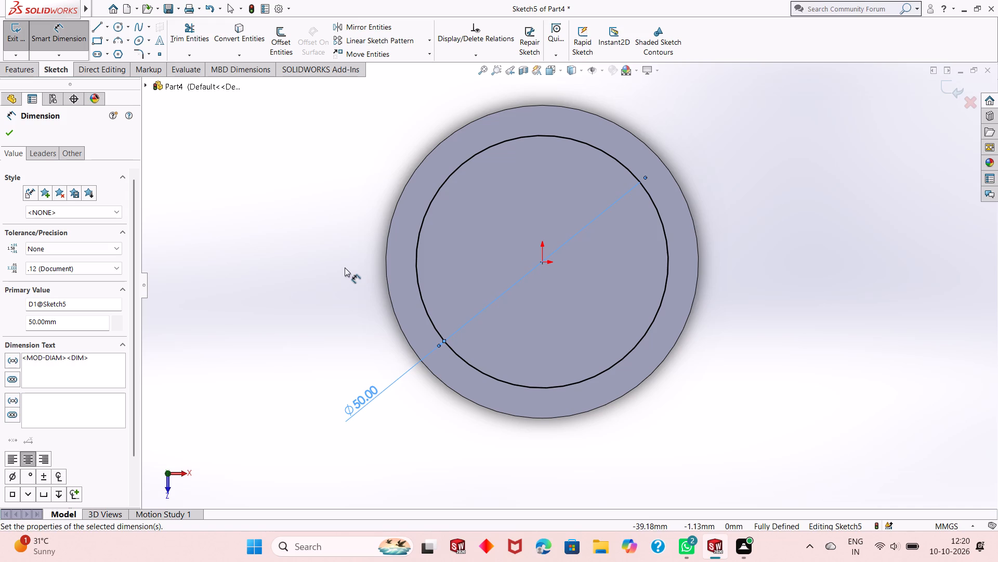
pyautogui.click(362, 302)
# Convert the 50 mm circle to construction geometry.
pyautogui.click(416, 273)
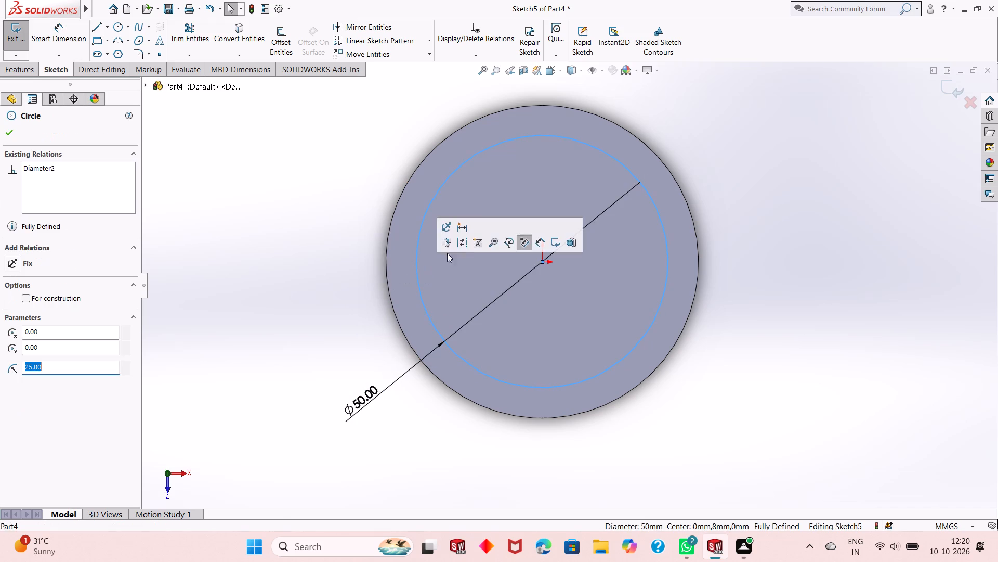
pyautogui.click(469, 242)
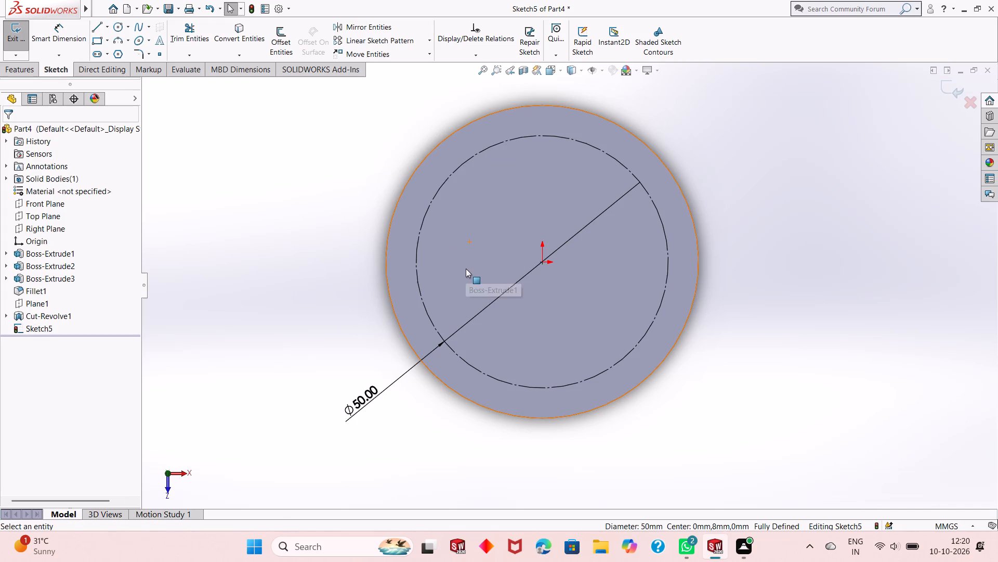
# Sketch a centerline about 41 mm long from the origin, running steeply downward and slightly left past the disc's edge.
pyautogui.click(105, 32)
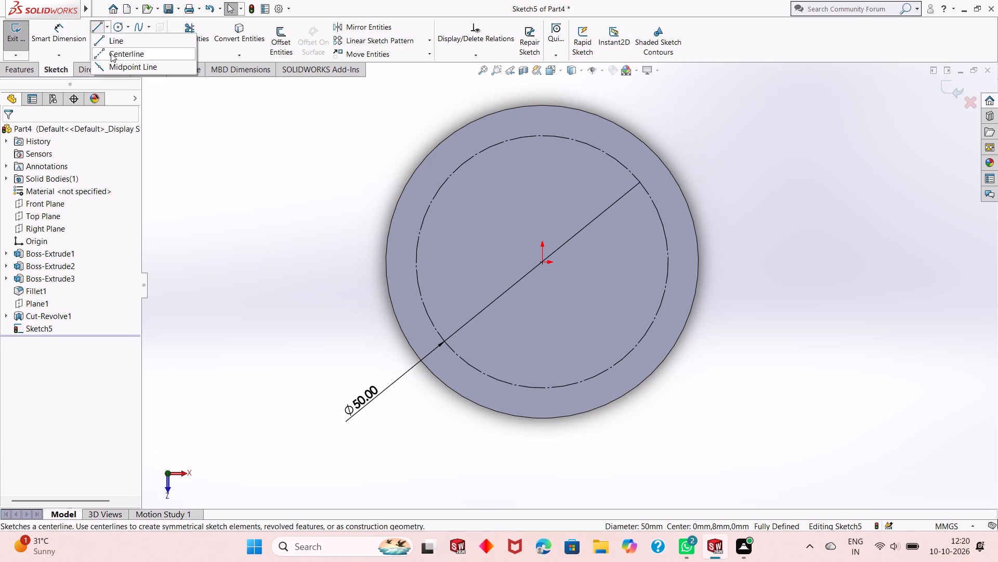
pyautogui.click(111, 53)
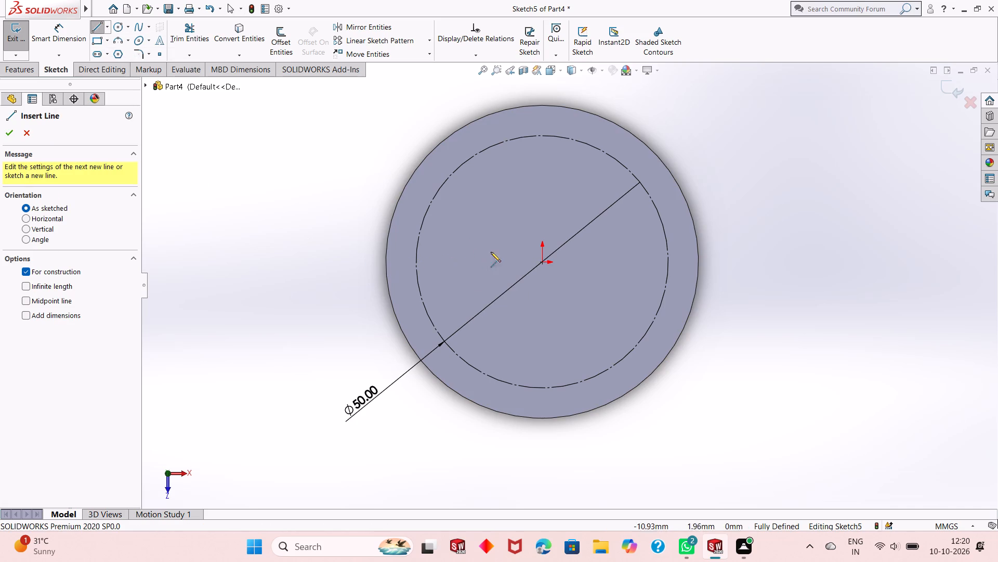
pyautogui.click(541, 262)
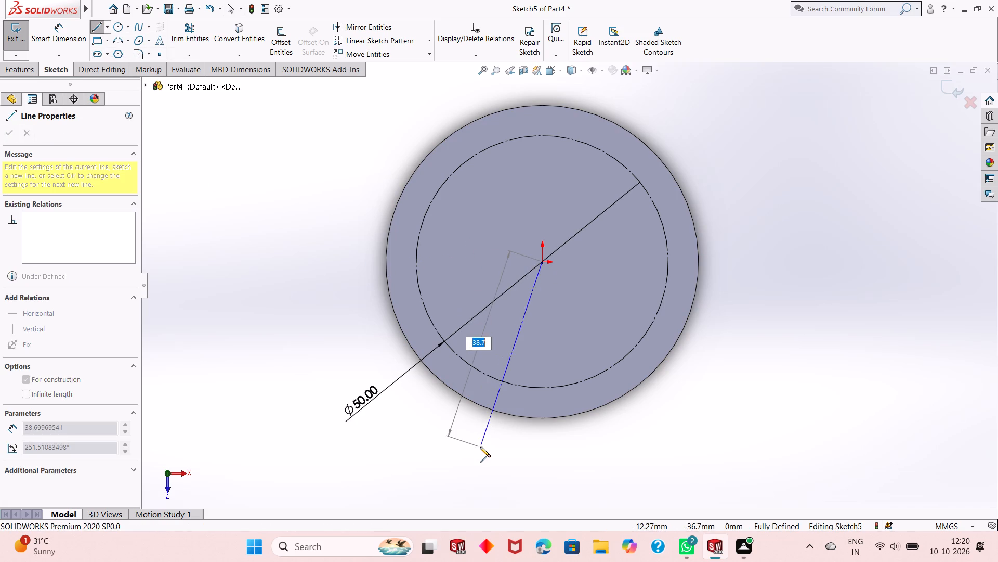
pyautogui.click(483, 460)
pyautogui.rightClick(486, 454)
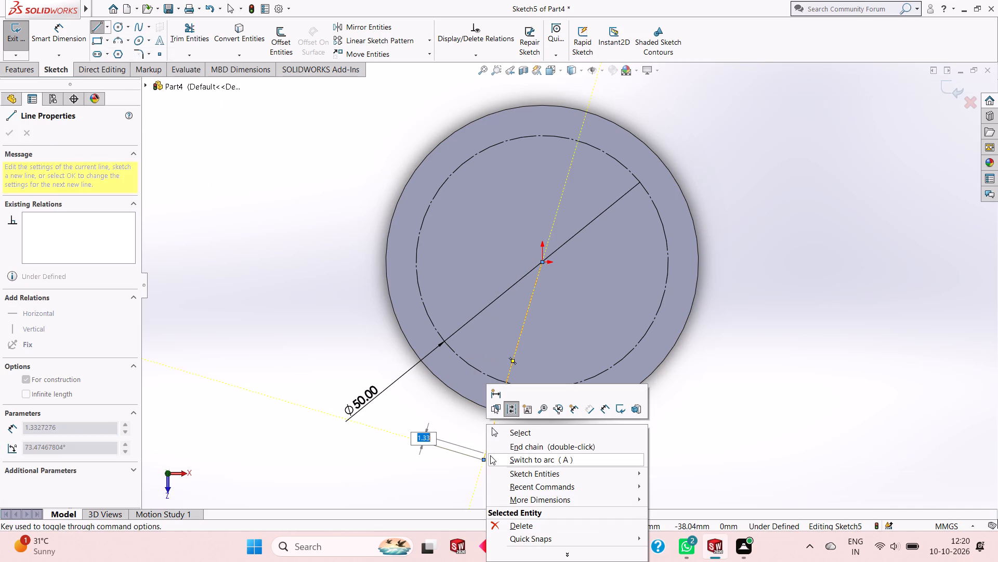
pyautogui.click(524, 435)
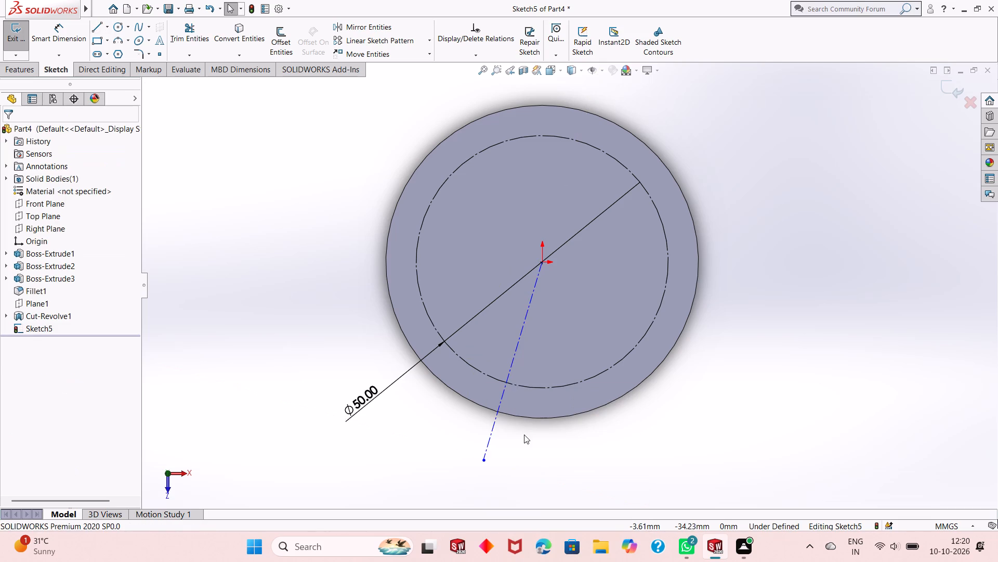
# Dimension the angle between the centerline and the vertical through the origin at 15 degrees.
pyautogui.click(72, 39)
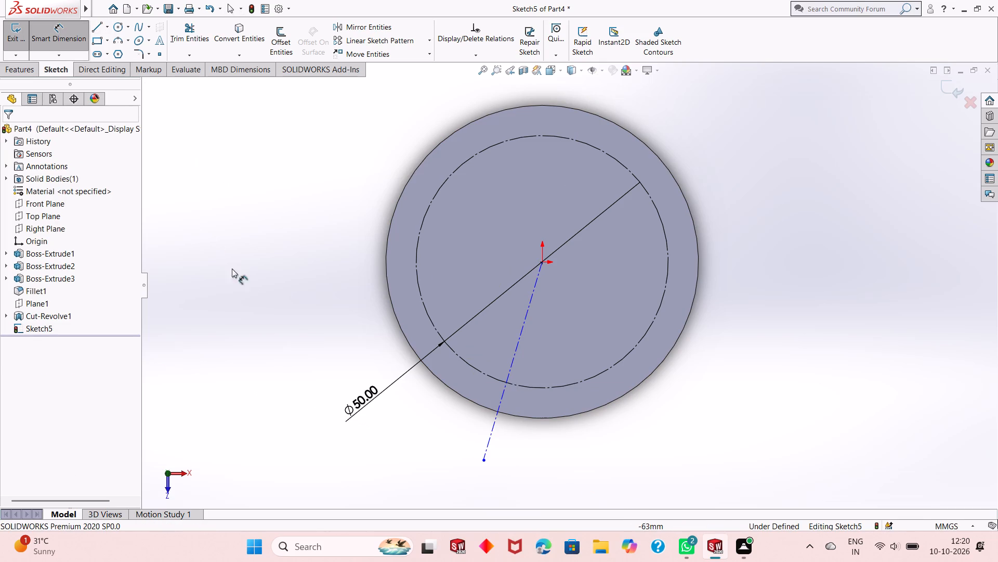
pyautogui.click(489, 440)
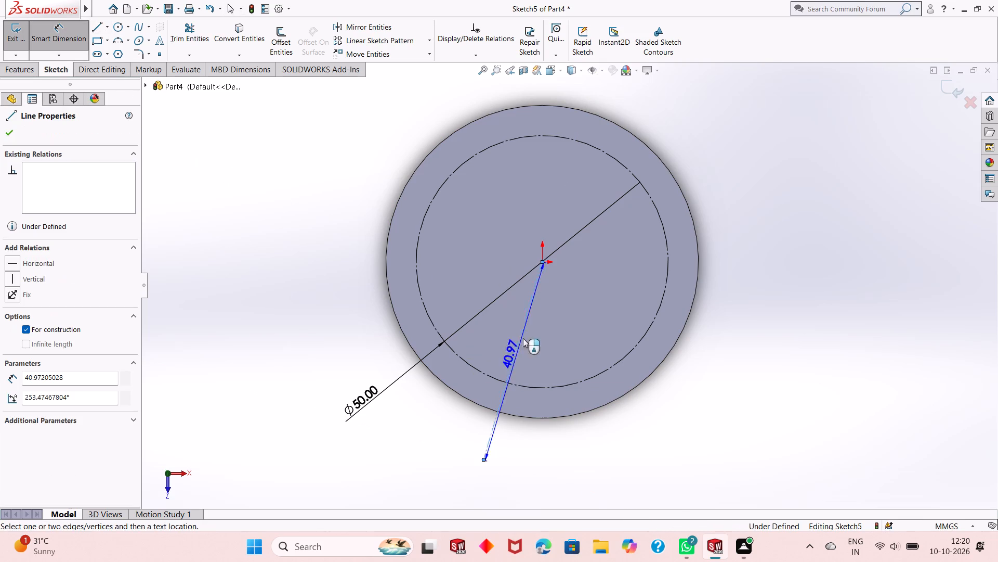
pyautogui.click(543, 261)
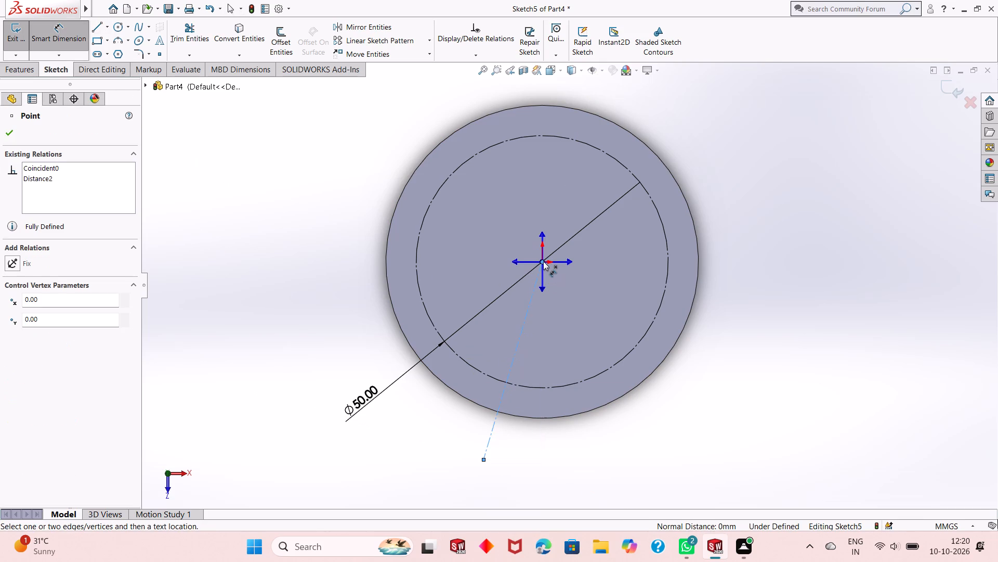
pyautogui.click(544, 288)
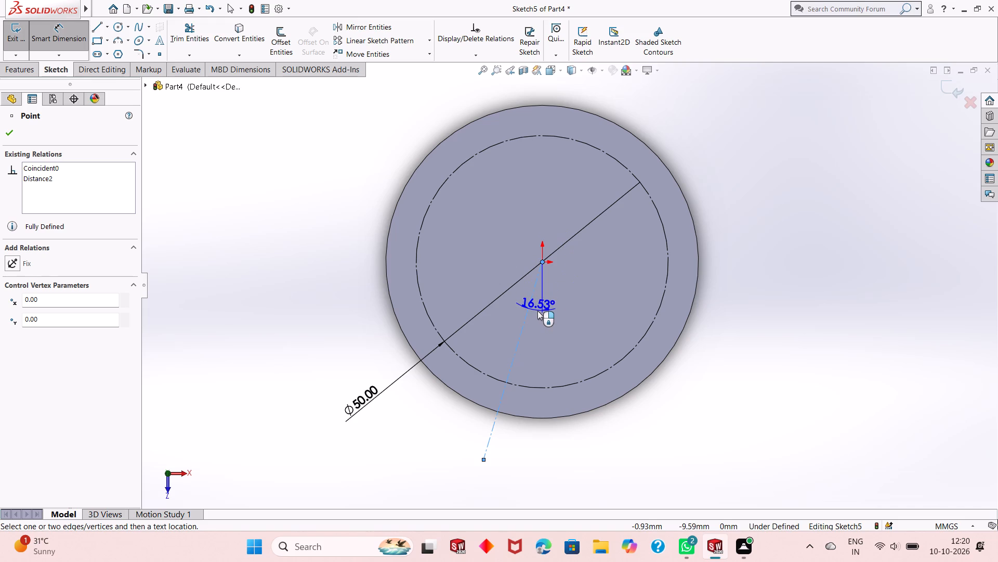
pyautogui.click(537, 311)
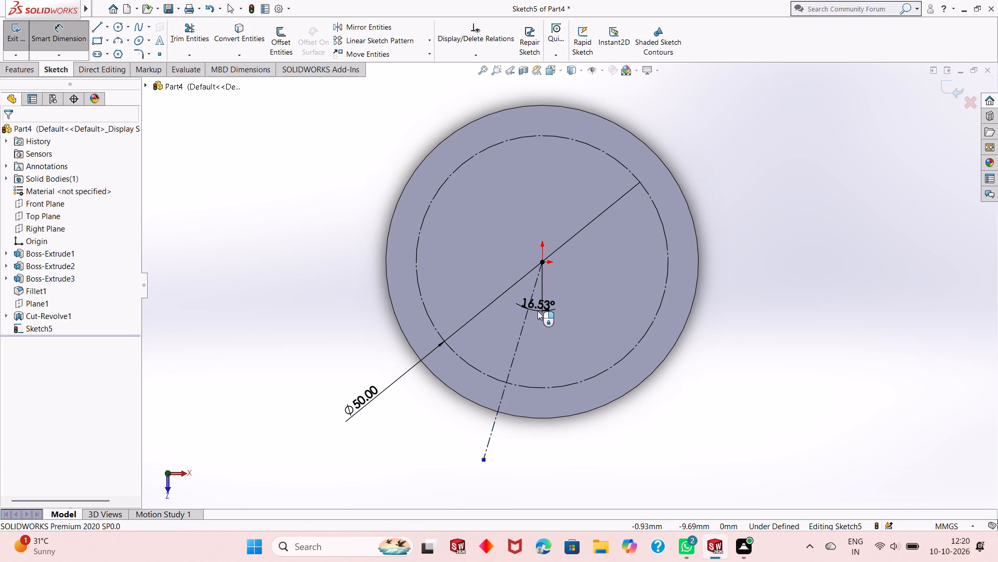
pyautogui.write('15')
pyautogui.press('Return')
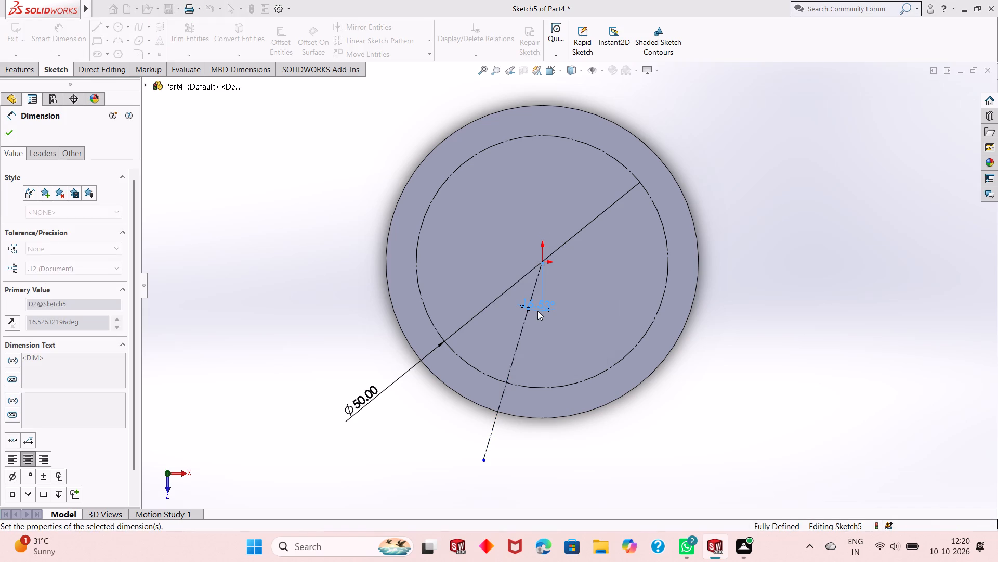
pyautogui.rightClick(744, 201)
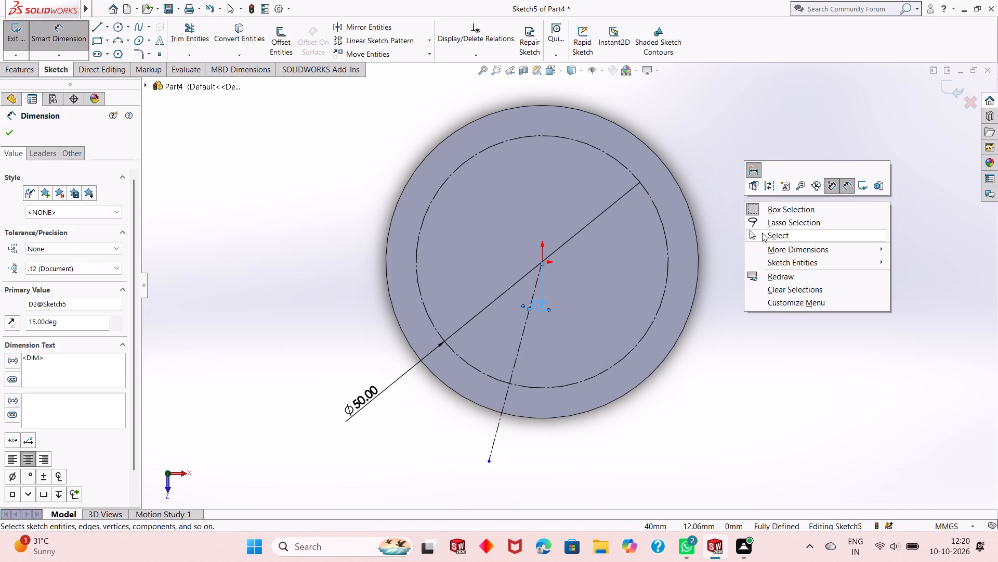
pyautogui.click(762, 233)
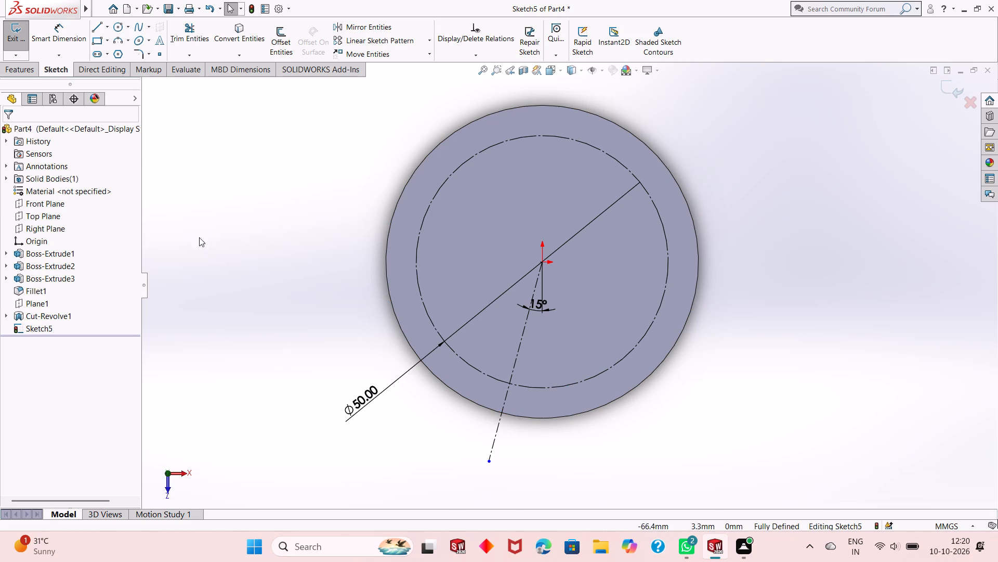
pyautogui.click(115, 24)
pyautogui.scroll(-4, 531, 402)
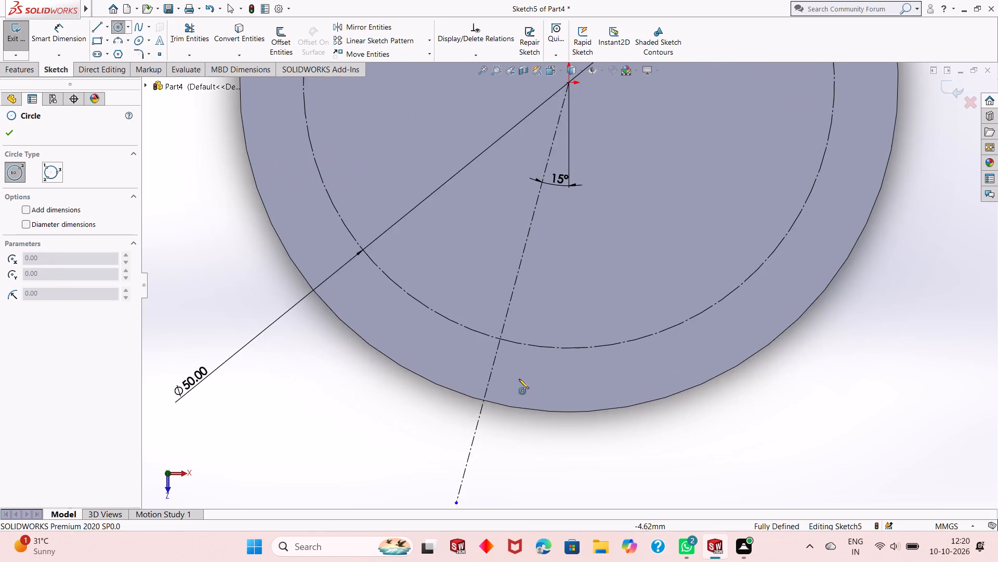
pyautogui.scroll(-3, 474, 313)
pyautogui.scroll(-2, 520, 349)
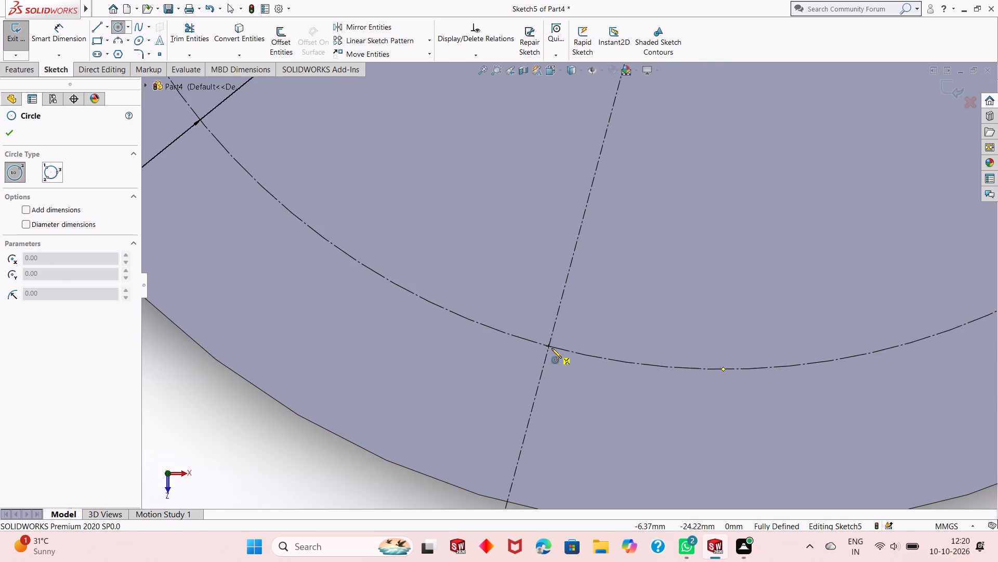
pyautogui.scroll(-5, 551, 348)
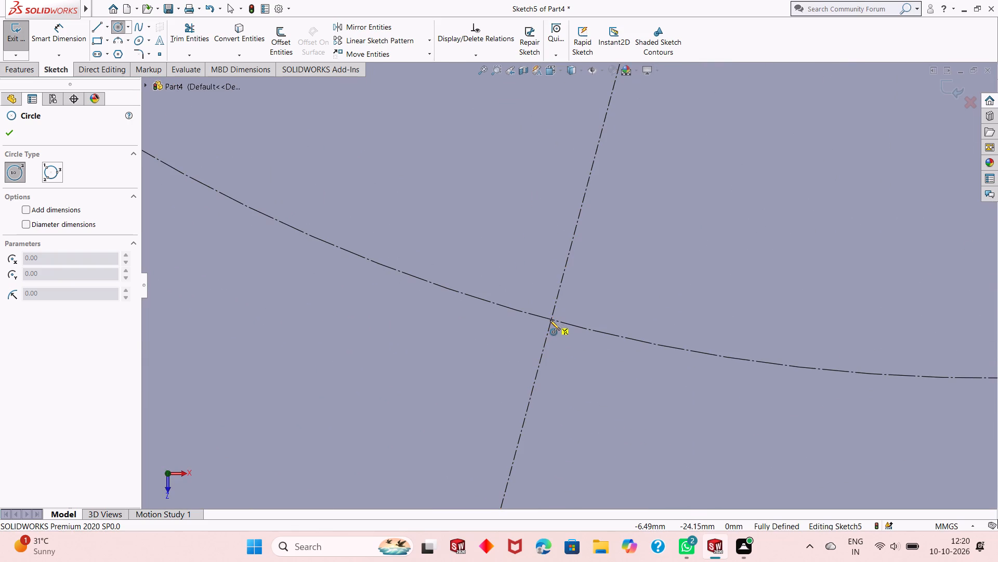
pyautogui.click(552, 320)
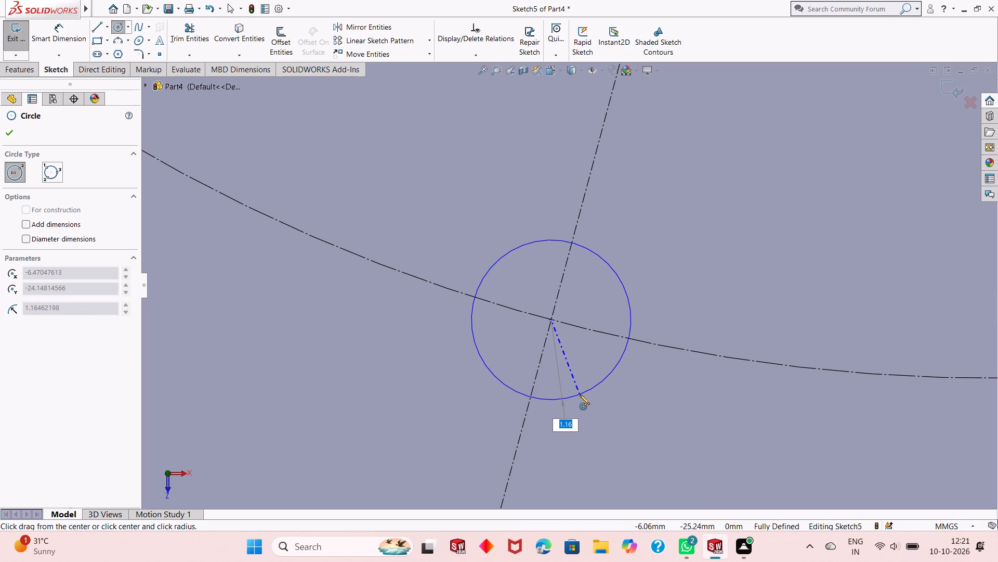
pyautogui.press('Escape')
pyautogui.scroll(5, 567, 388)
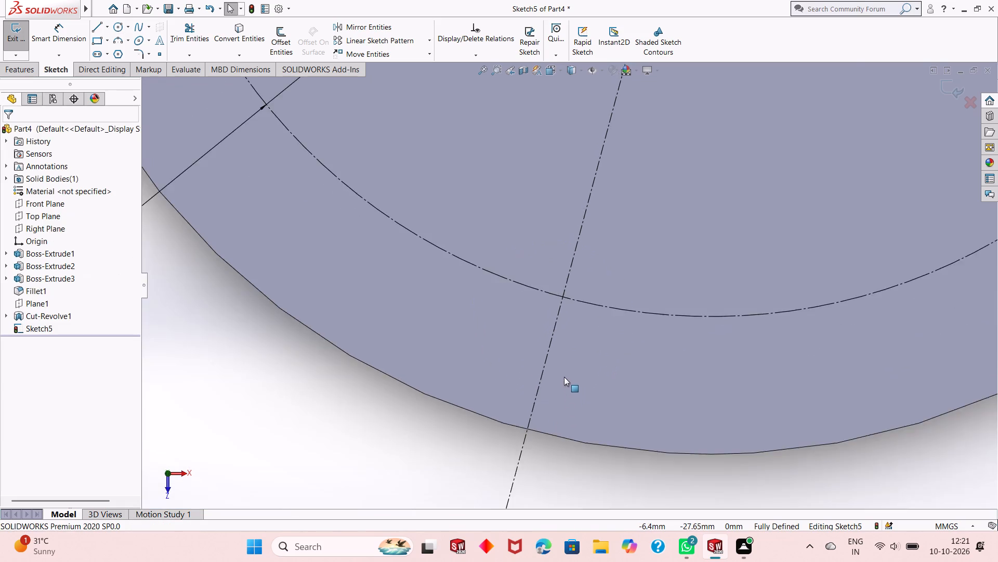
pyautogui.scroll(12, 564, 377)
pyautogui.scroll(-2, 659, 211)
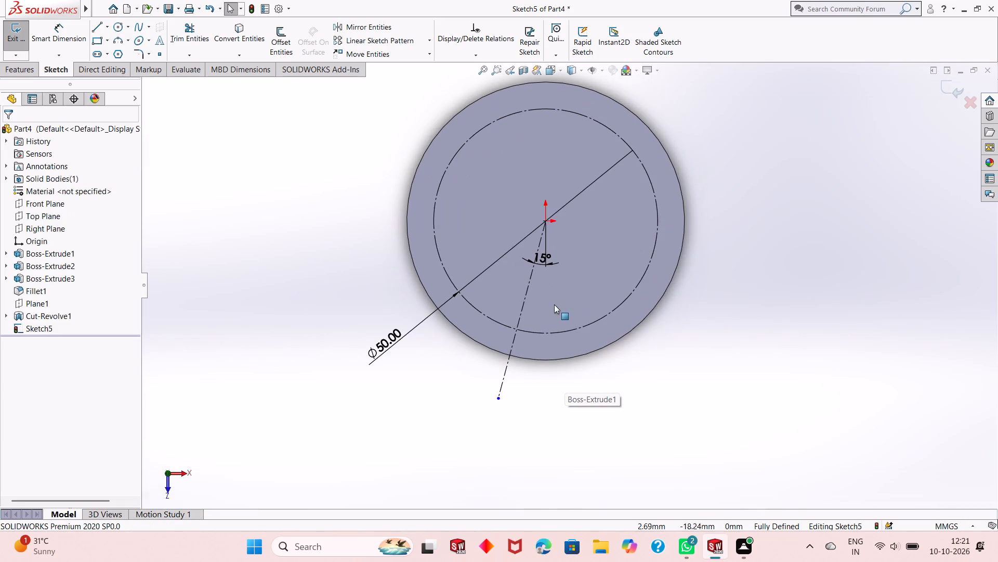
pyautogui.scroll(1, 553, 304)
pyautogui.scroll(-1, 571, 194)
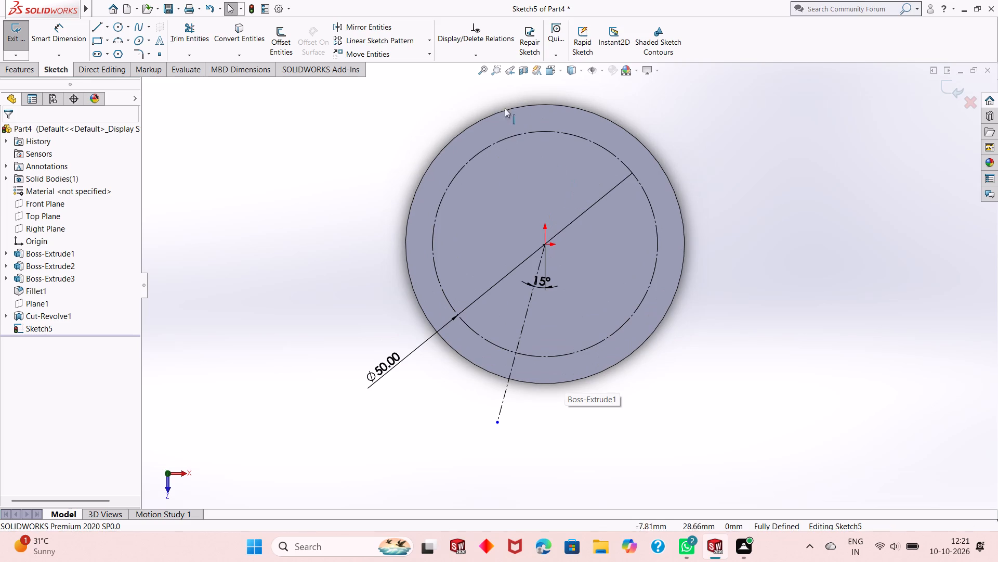
# Sketch a circle with a radius of about 0.76 mm centred where the centerline crosses the 50 mm construction circle.
pyautogui.click(120, 29)
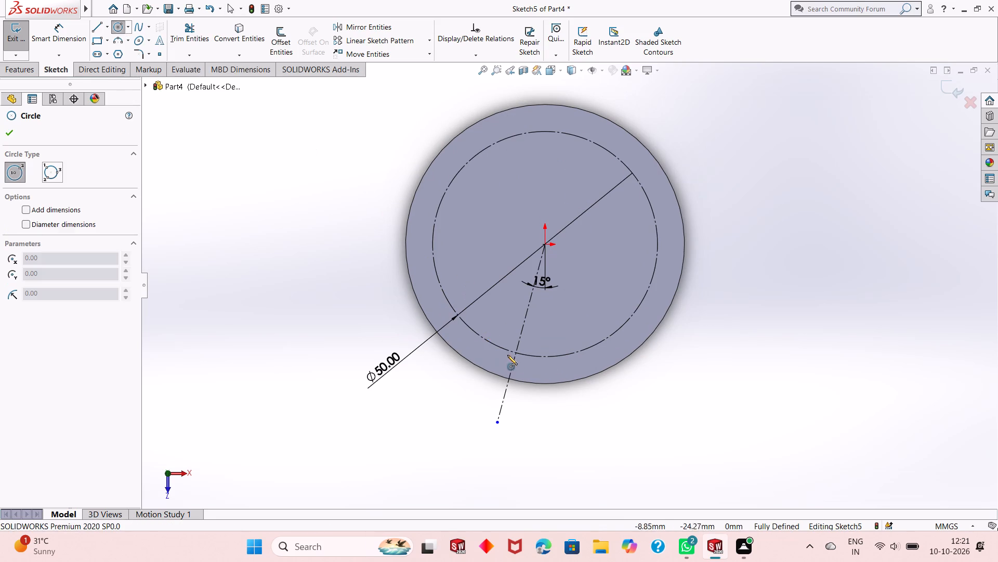
pyautogui.scroll(-8, 514, 361)
pyautogui.scroll(-4, 592, 277)
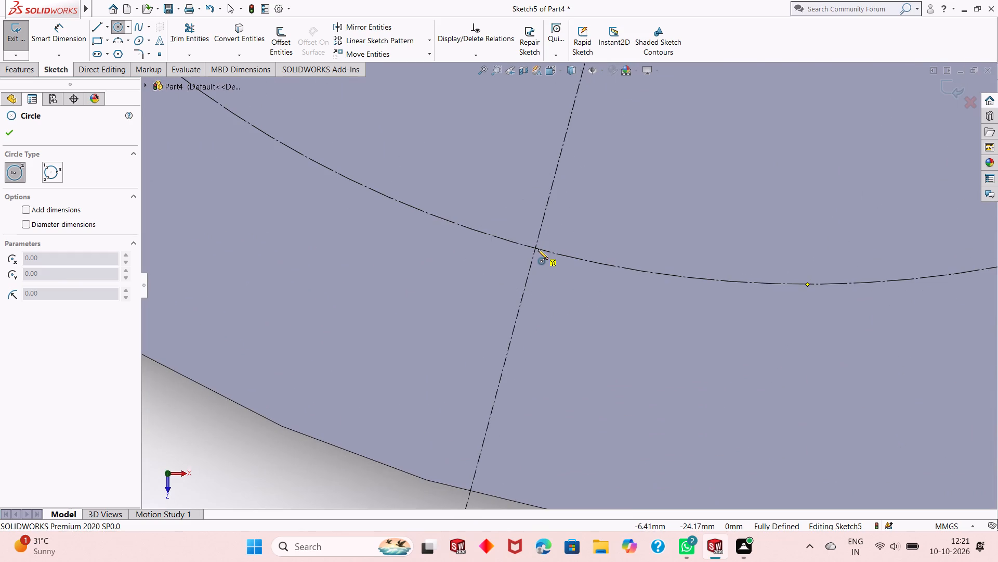
pyautogui.scroll(-4, 538, 249)
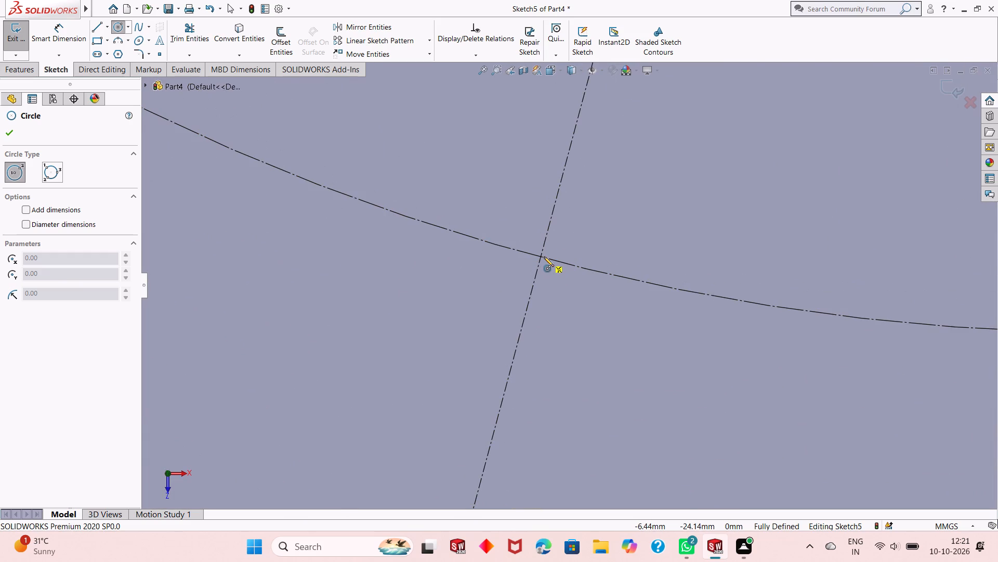
pyautogui.click(541, 257)
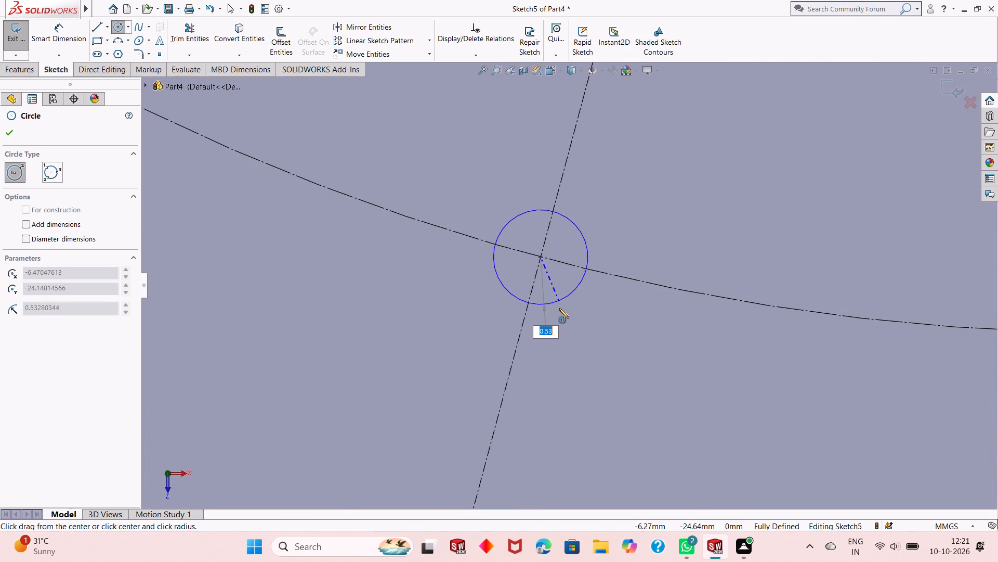
pyautogui.click(560, 322)
pyautogui.scroll(-3, 560, 322)
pyautogui.scroll(2, 560, 322)
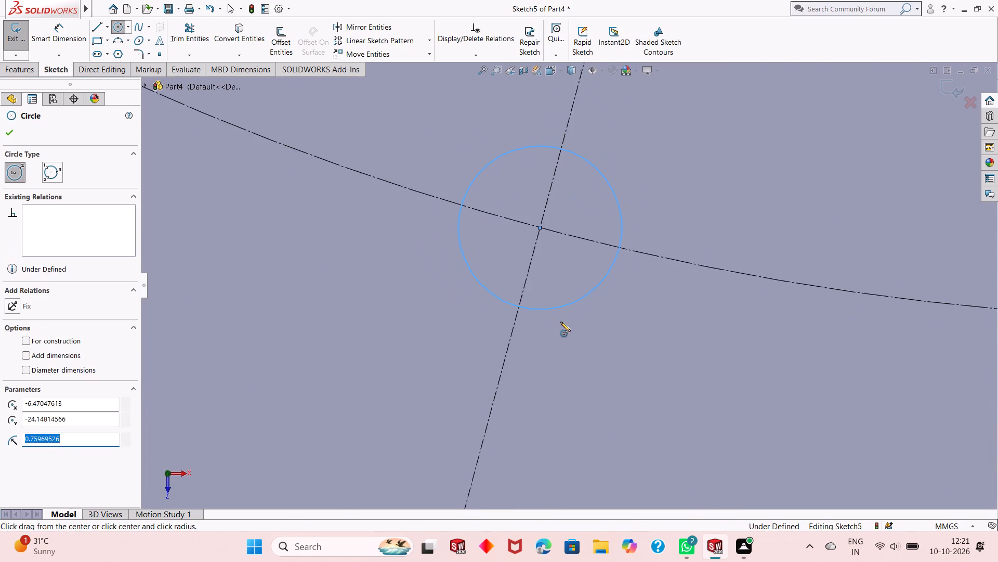
pyautogui.scroll(10, 560, 322)
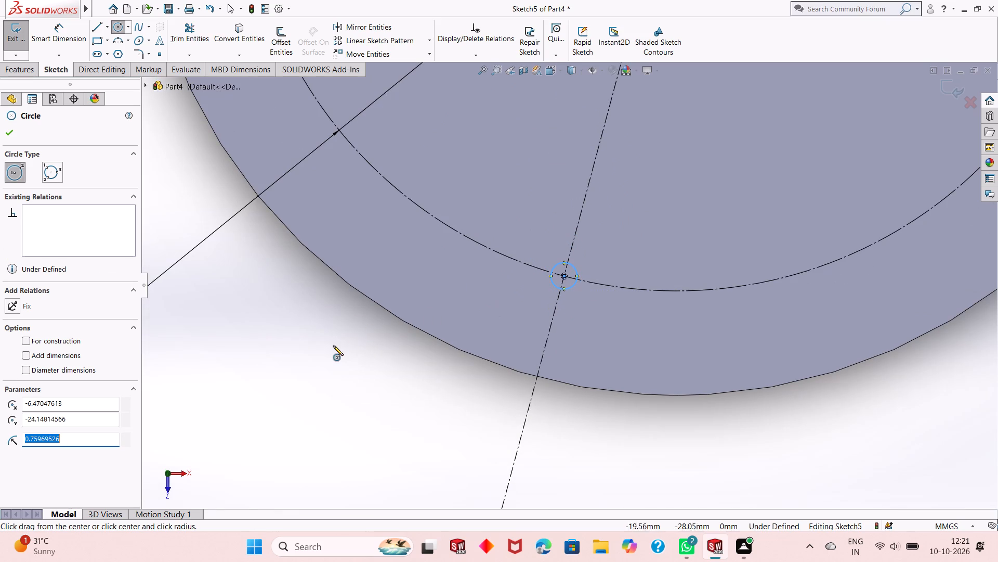
pyautogui.rightClick(333, 346)
pyautogui.click(359, 354)
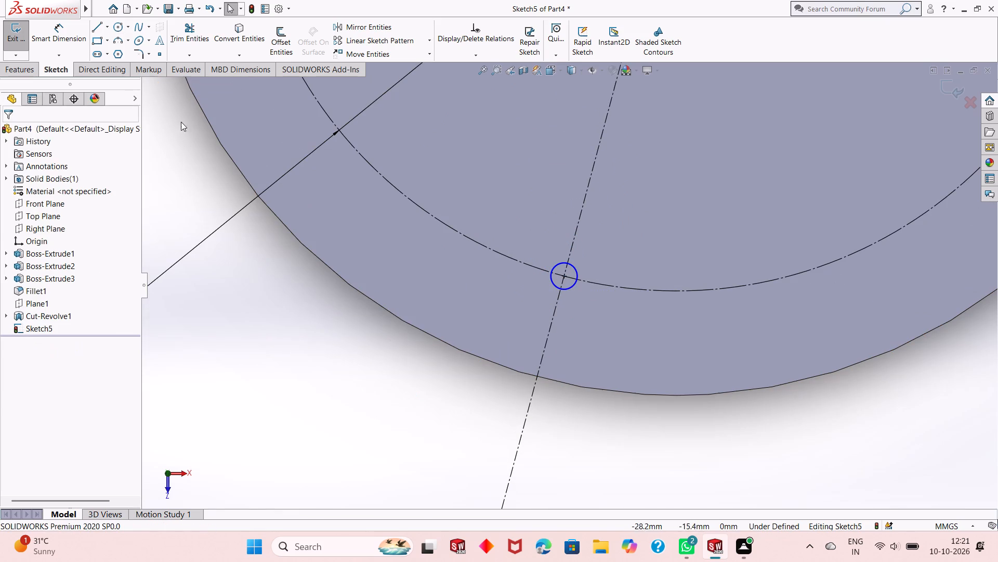
# Dimension the small circle on the 50 mm construction circle with a diameter of 9.5 mm.
pyautogui.click(52, 37)
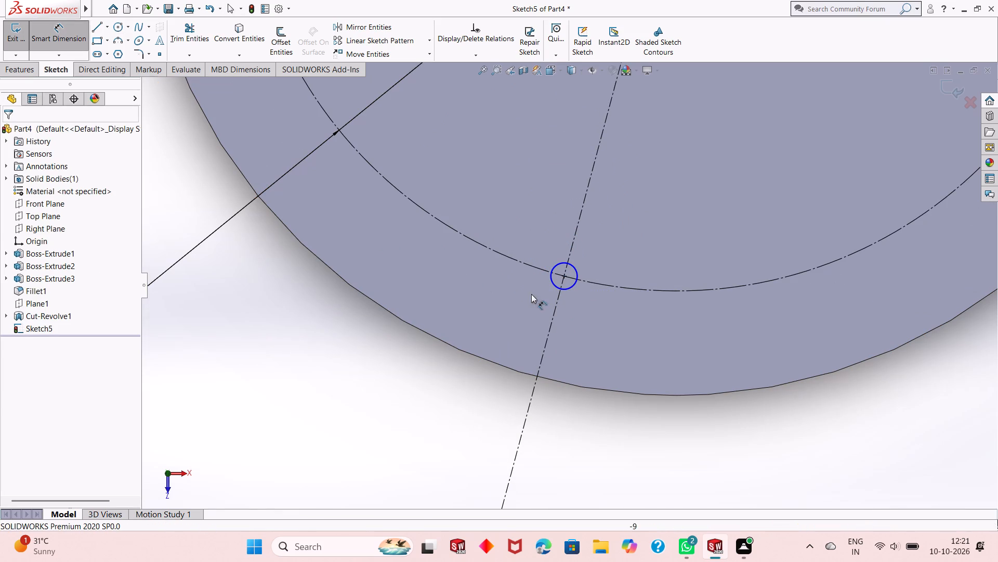
pyautogui.click(554, 281)
pyautogui.click(450, 380)
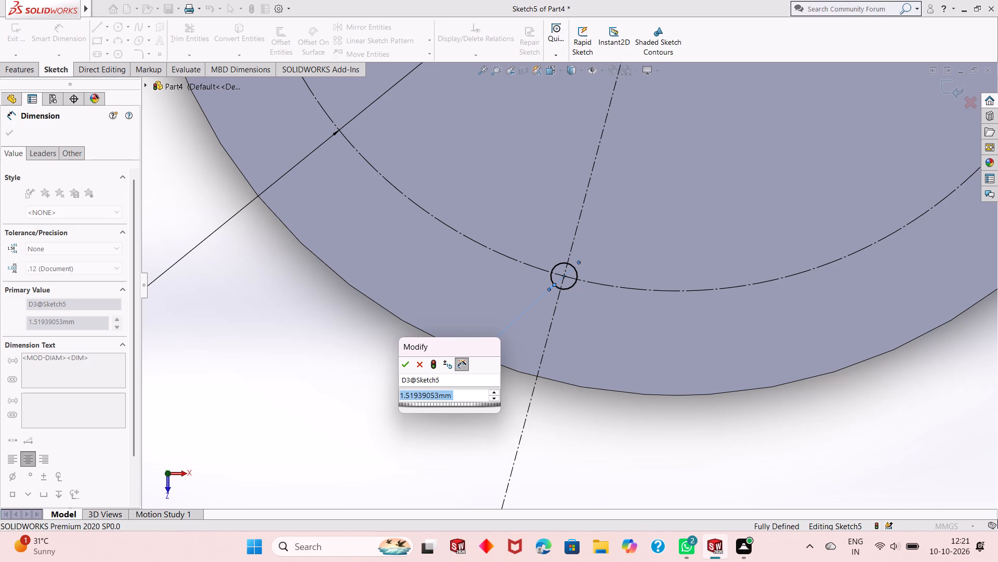
pyautogui.write('9.5')
pyautogui.press('Return')
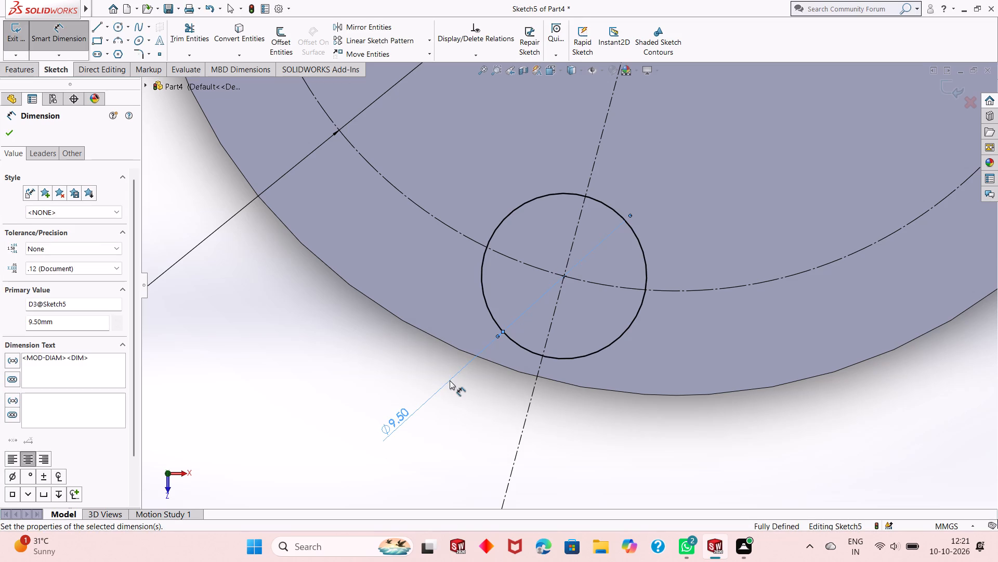
pyautogui.scroll(-3, 465, 376)
pyautogui.scroll(2, 465, 376)
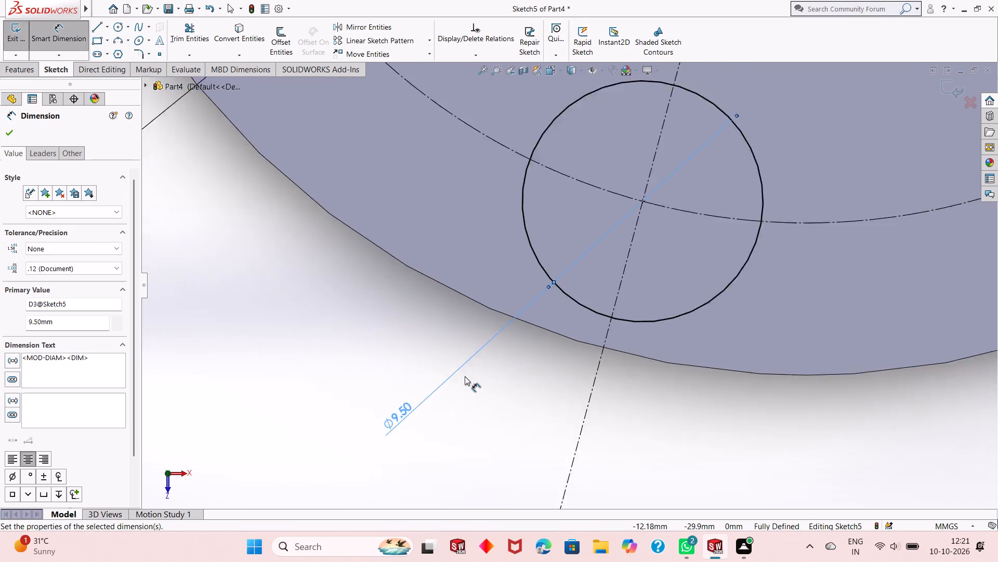
pyautogui.scroll(4, 465, 376)
pyautogui.press('Escape')
# Create a circular sketch pattern of the 9.5 mm circle about the origin with 3 equally spaced instances over 360 degrees.
pyautogui.scroll(5, 465, 376)
pyautogui.scroll(-1, 683, 123)
pyautogui.scroll(1, 603, 291)
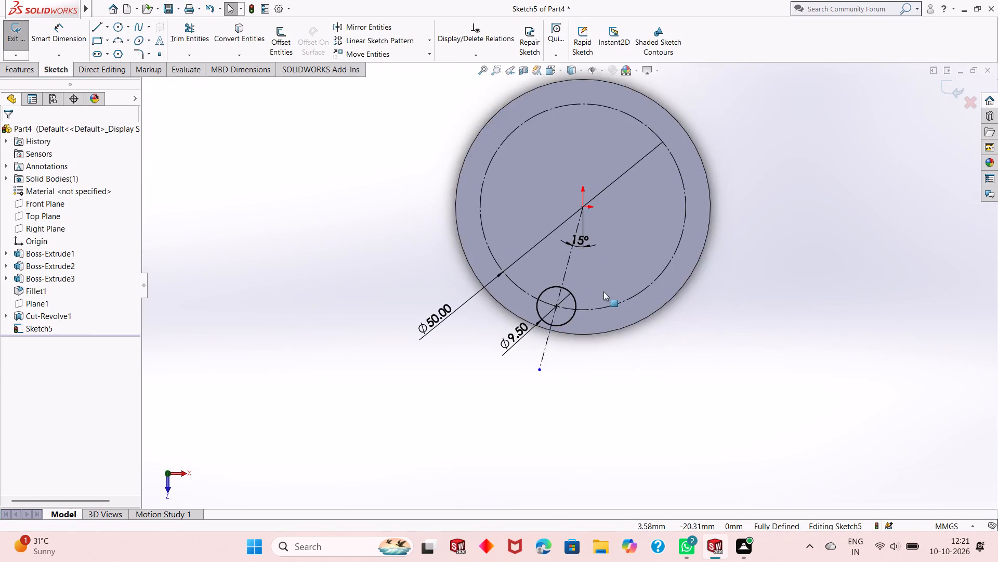
pyautogui.scroll(-2, 586, 256)
pyautogui.click(559, 352)
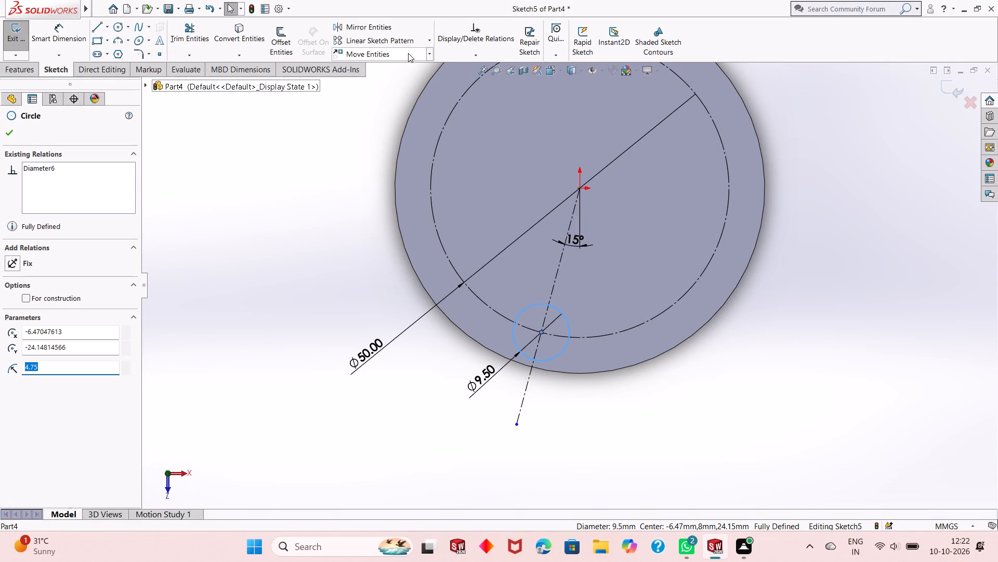
pyautogui.click(428, 42)
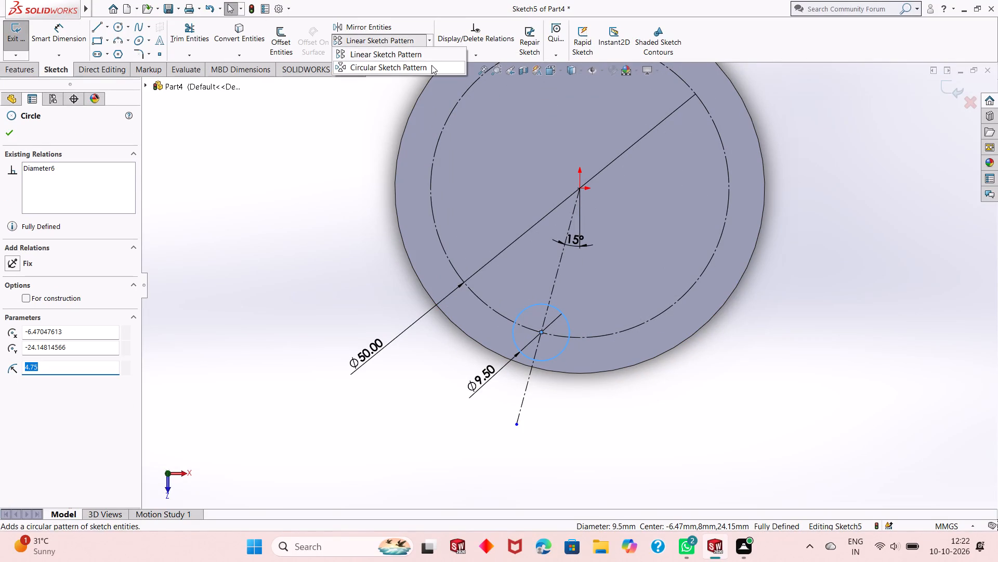
pyautogui.click(431, 66)
pyautogui.scroll(1, 439, 270)
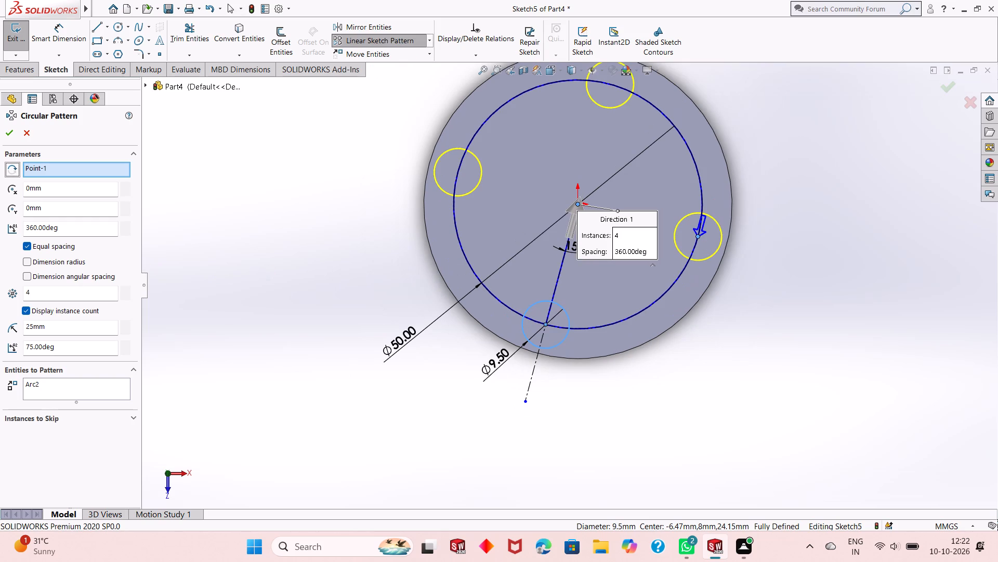
pyautogui.doubleClick(55, 291)
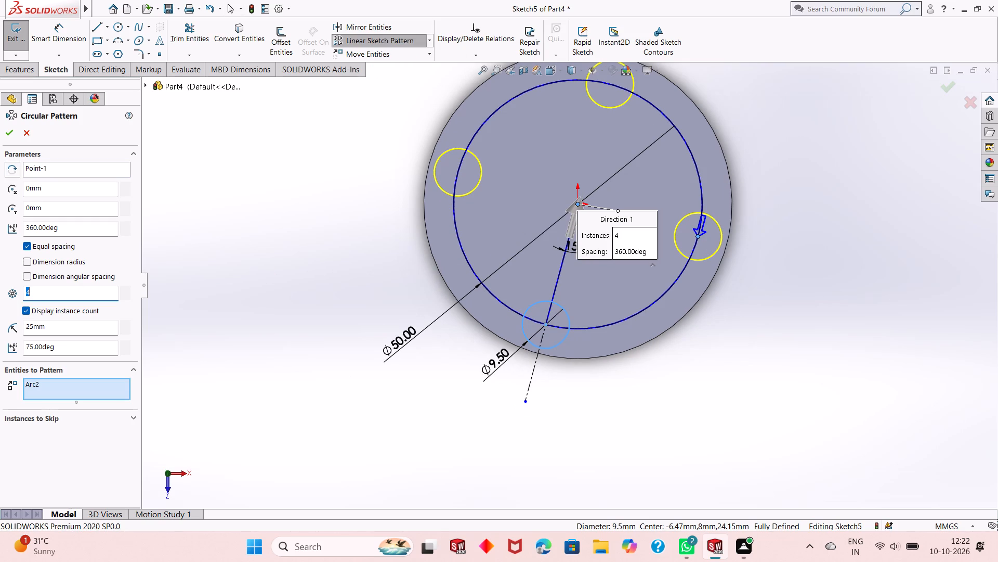
pyautogui.press('3')
pyautogui.press('Return')
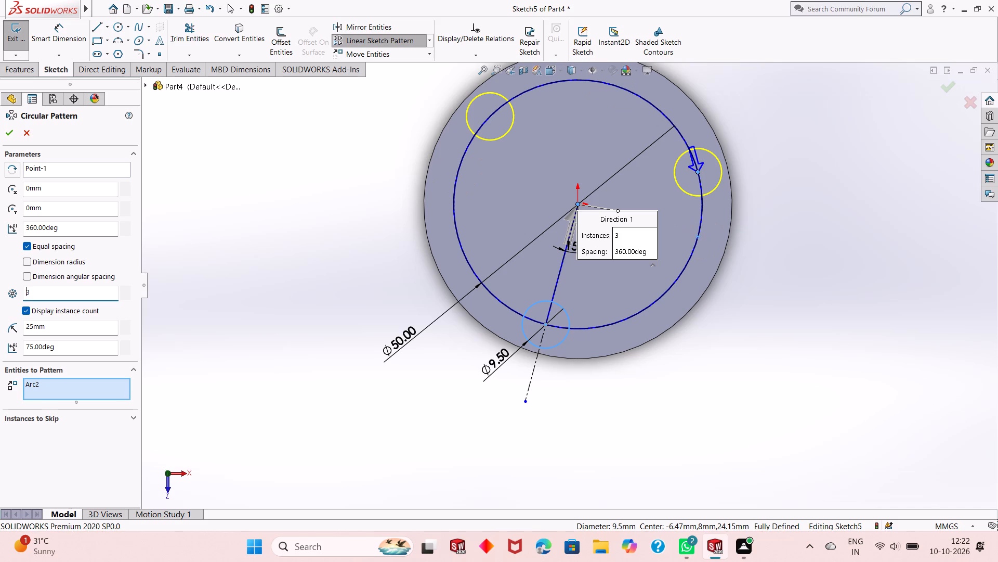
pyautogui.click(7, 139)
pyautogui.click(262, 276)
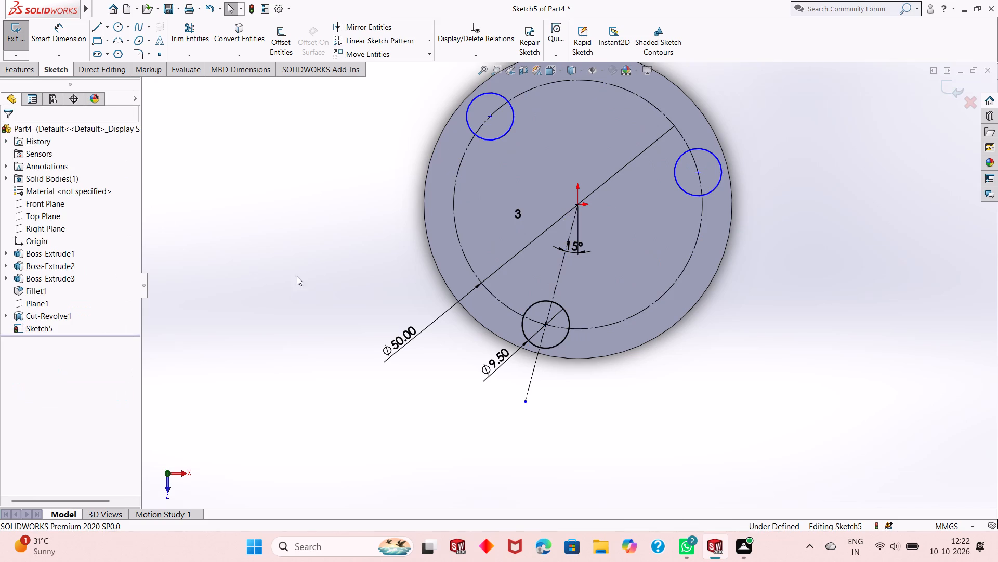
# Dimension the vertical distance between the upper-left patterned circle's centre and the origin, keeping its current value.
pyautogui.scroll(1, 412, 288)
pyautogui.scroll(-2, 648, 103)
pyautogui.scroll(1, 590, 263)
pyautogui.click(66, 36)
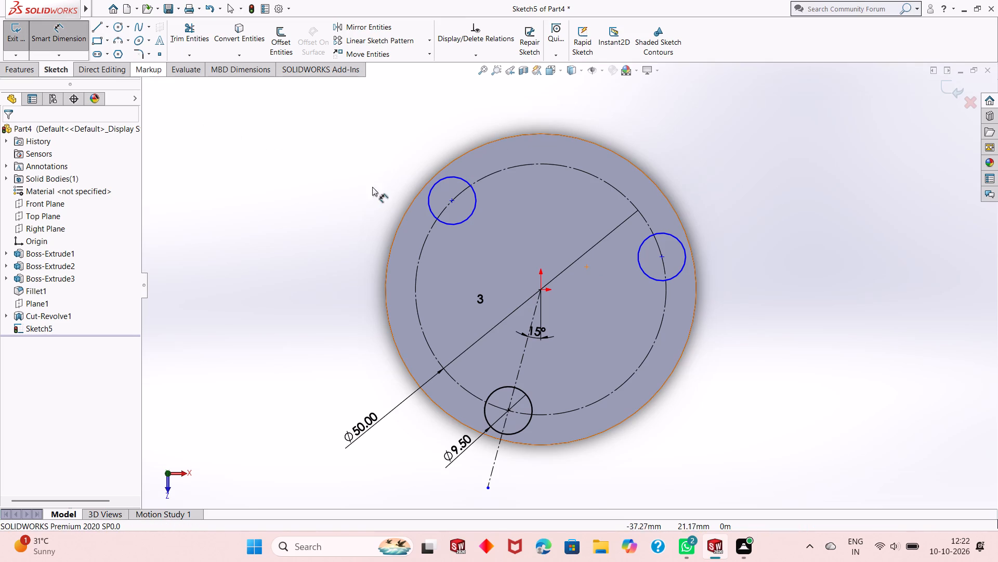
pyautogui.click(452, 201)
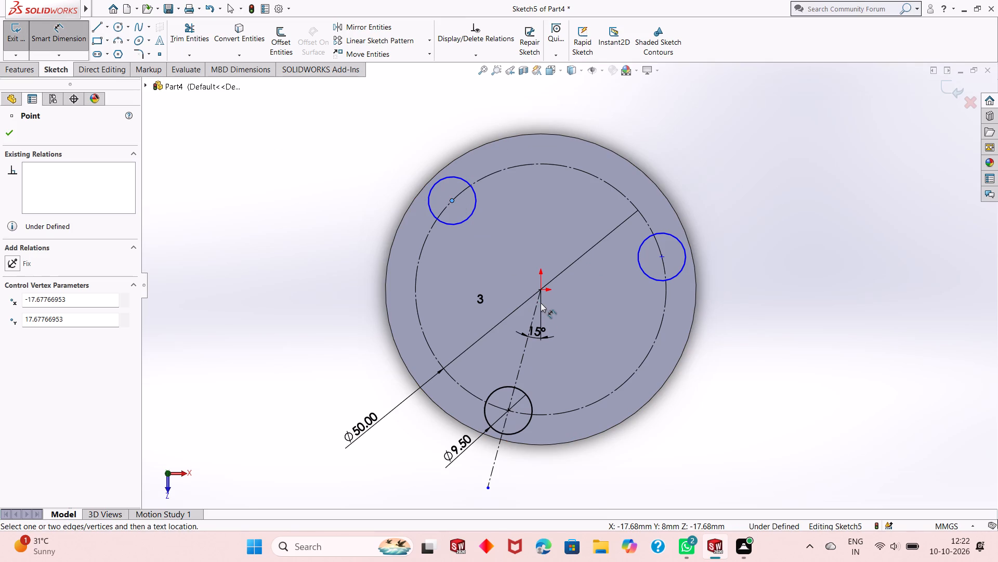
pyautogui.click(541, 291)
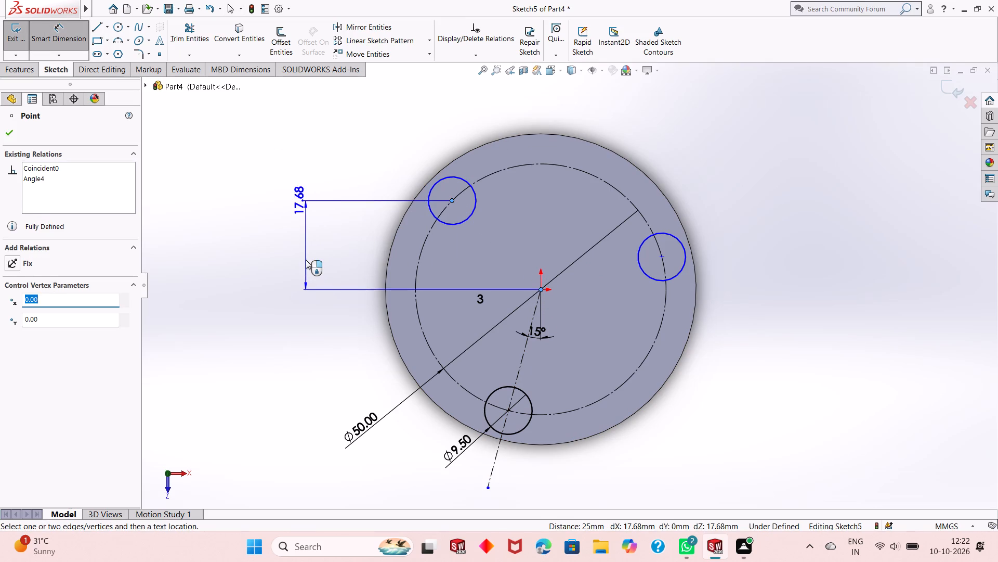
pyautogui.click(306, 260)
pyautogui.click(262, 248)
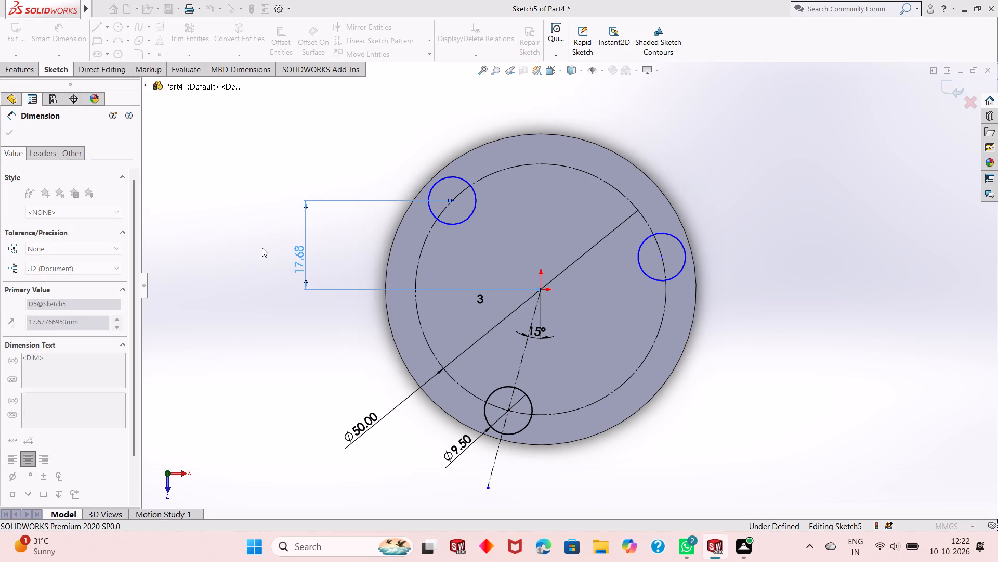
# Dimension the horizontal distance between the right-hand patterned circle's centre and the origin, keeping its current value.
pyautogui.click(661, 258)
pyautogui.click(543, 289)
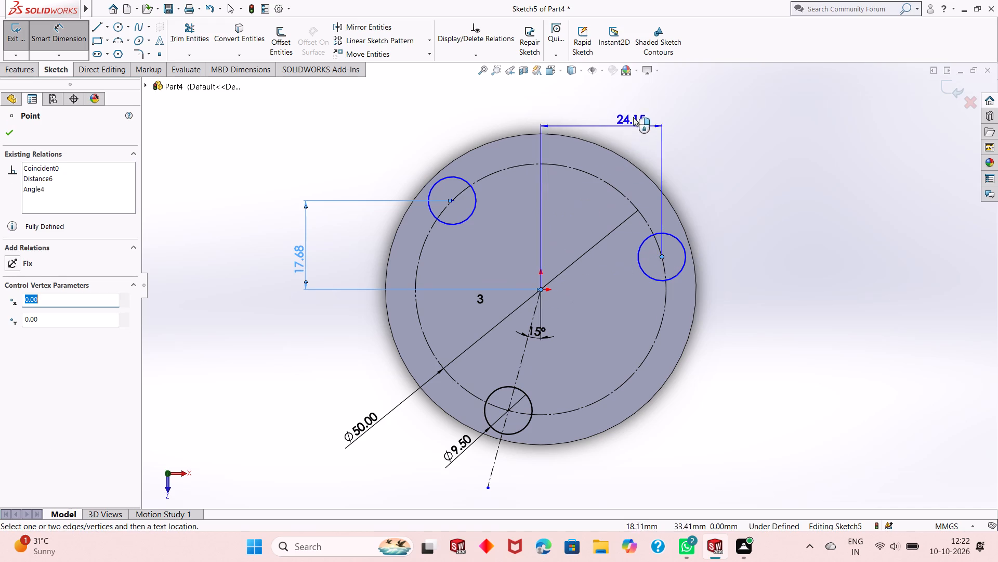
pyautogui.click(635, 99)
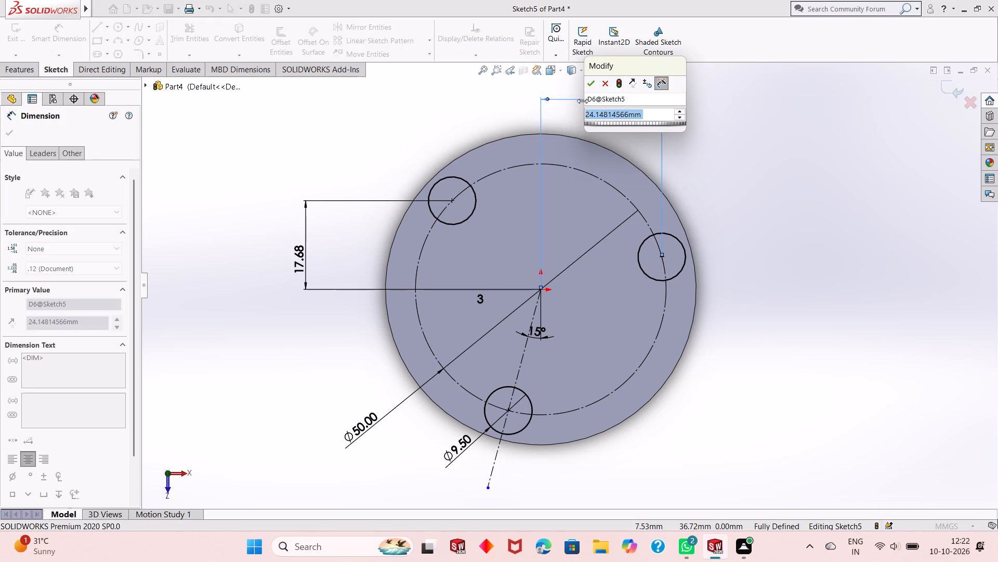
pyautogui.click(594, 85)
pyautogui.scroll(1, 559, 294)
pyautogui.moveTo(559, 300); pyautogui.dragTo(560, 300, button='middle')
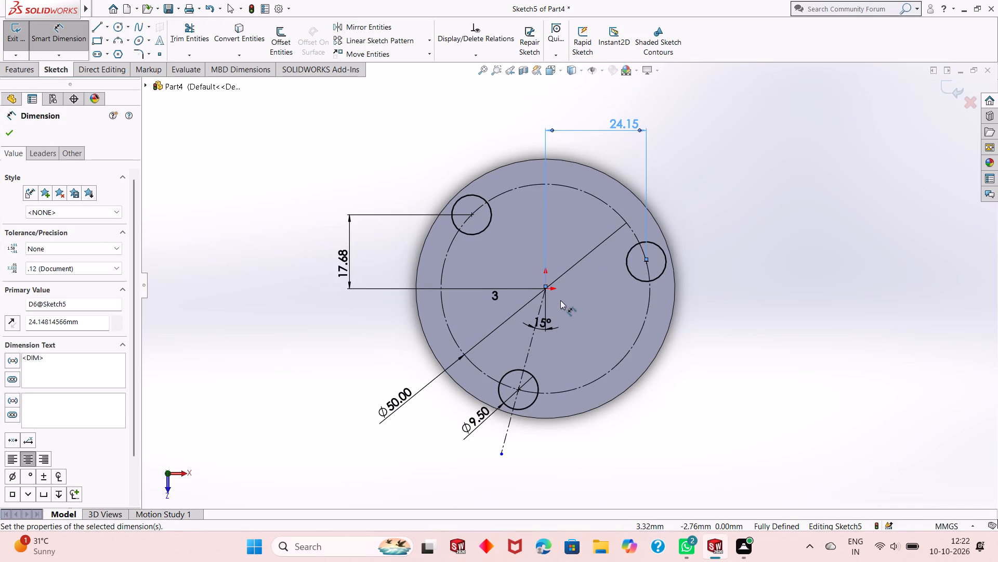
pyautogui.moveTo(560, 300); pyautogui.dragTo(563, 224, button='middle')
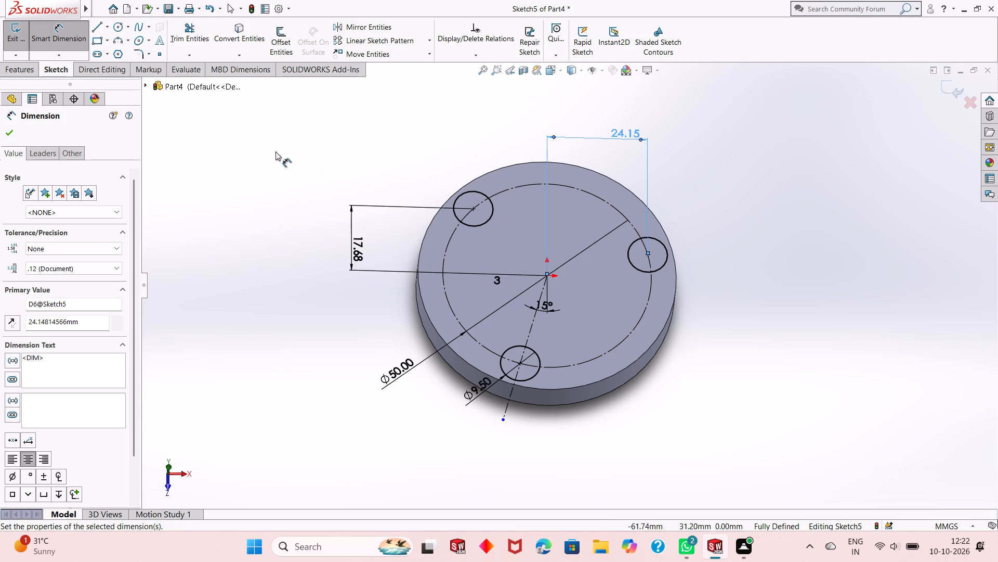
pyautogui.click(9, 132)
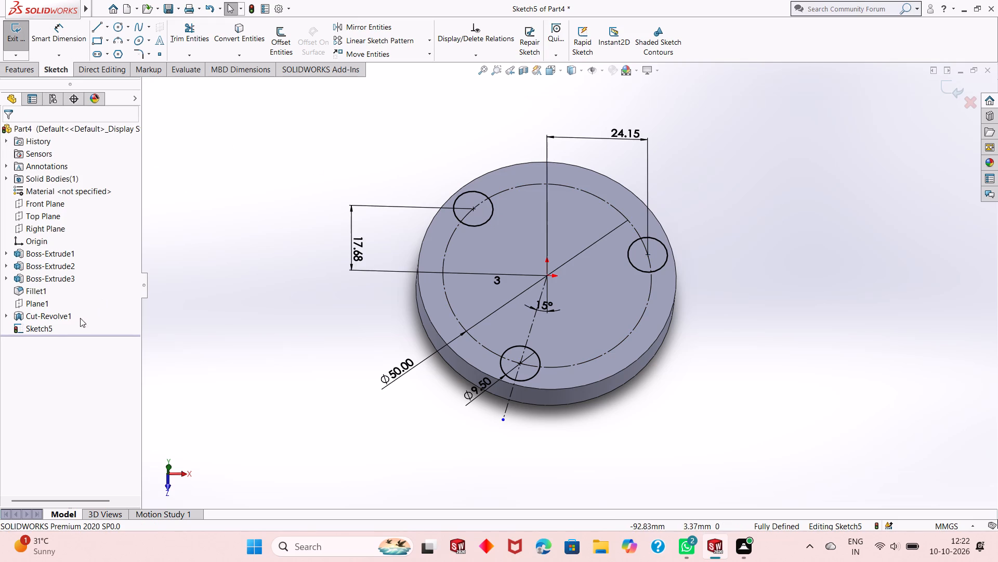
# Exit the sketch containing the three patterned circles, keeping its changes.
pyautogui.click(40, 326)
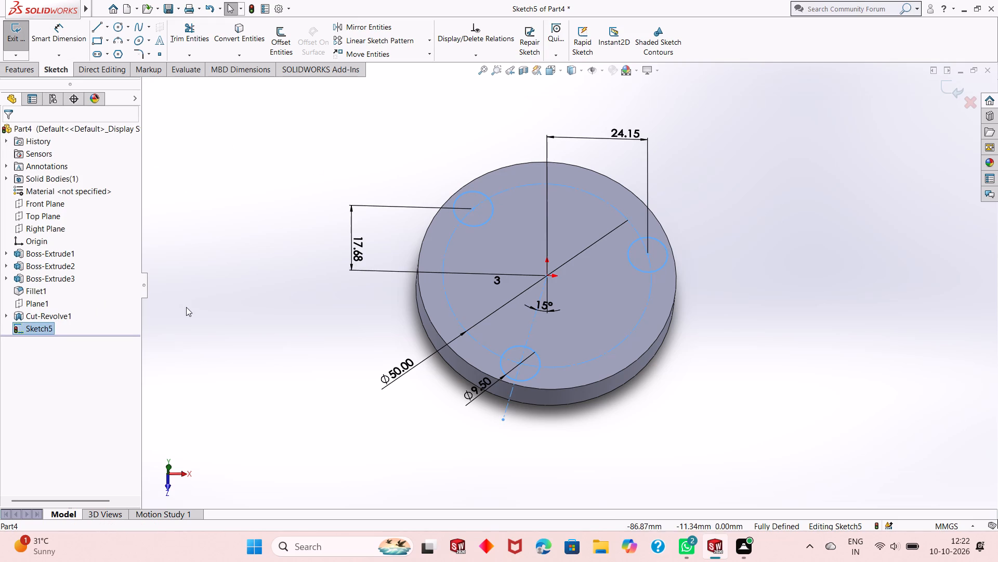
pyautogui.click(186, 307)
pyautogui.click(953, 85)
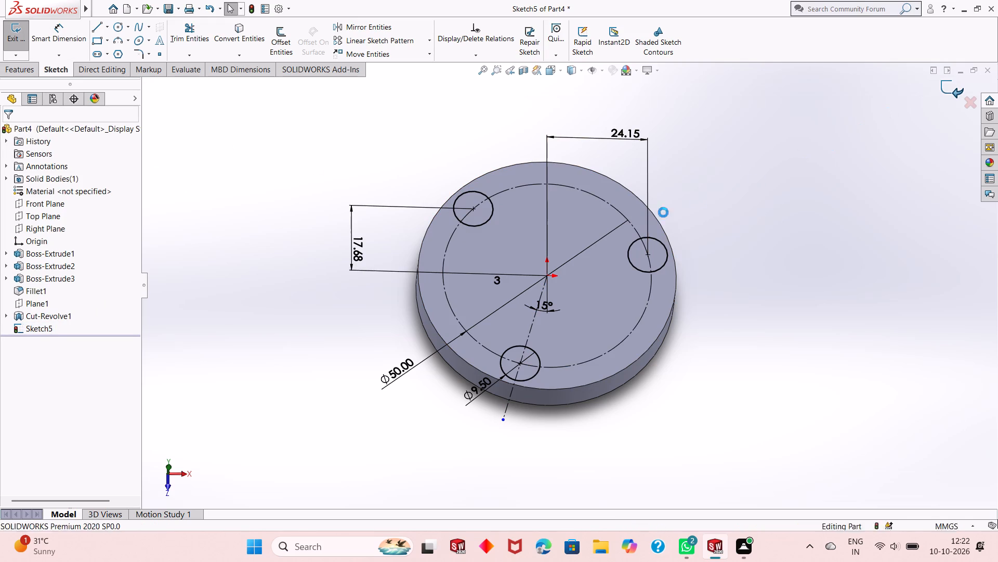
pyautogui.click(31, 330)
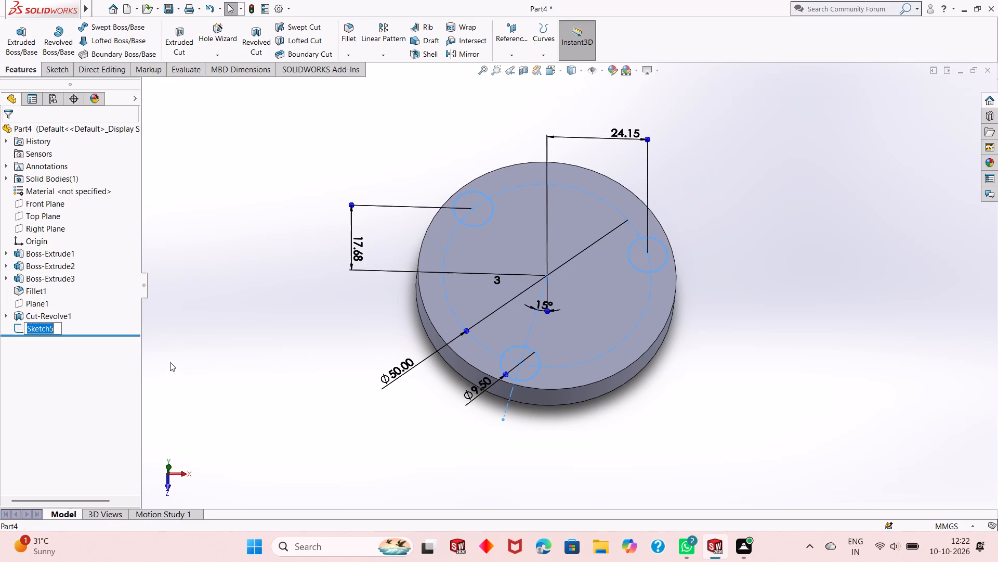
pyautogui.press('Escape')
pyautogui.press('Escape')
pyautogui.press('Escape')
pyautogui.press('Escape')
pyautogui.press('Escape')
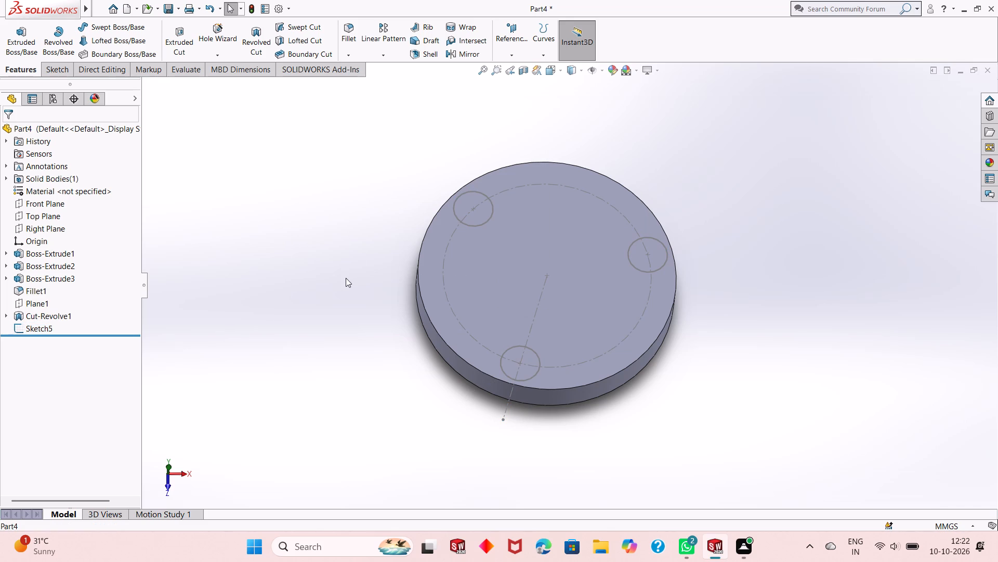
# Start a Hole Wizard legacy hole and set its type to Counterbored.
pyautogui.click(221, 43)
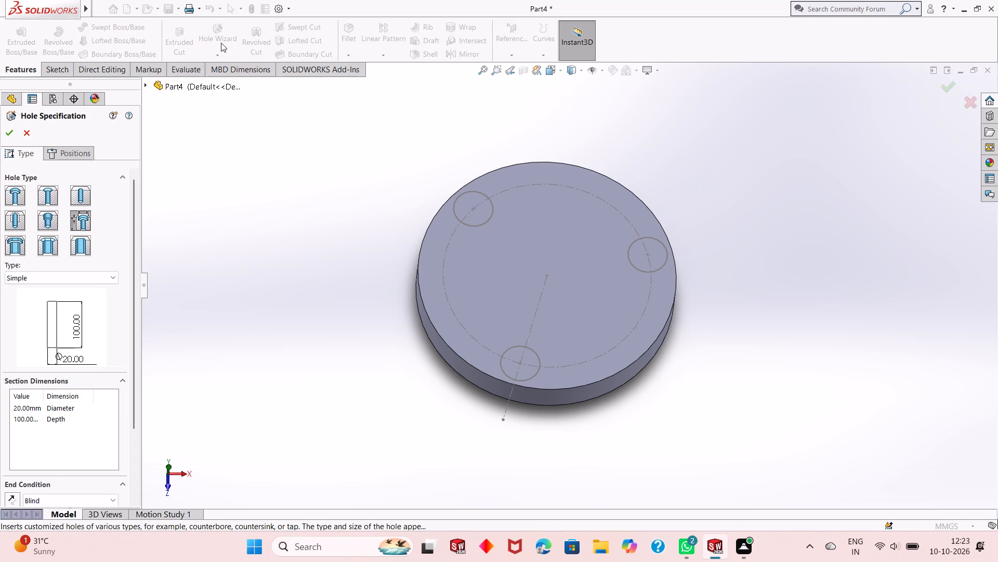
pyautogui.click(82, 221)
pyautogui.click(115, 280)
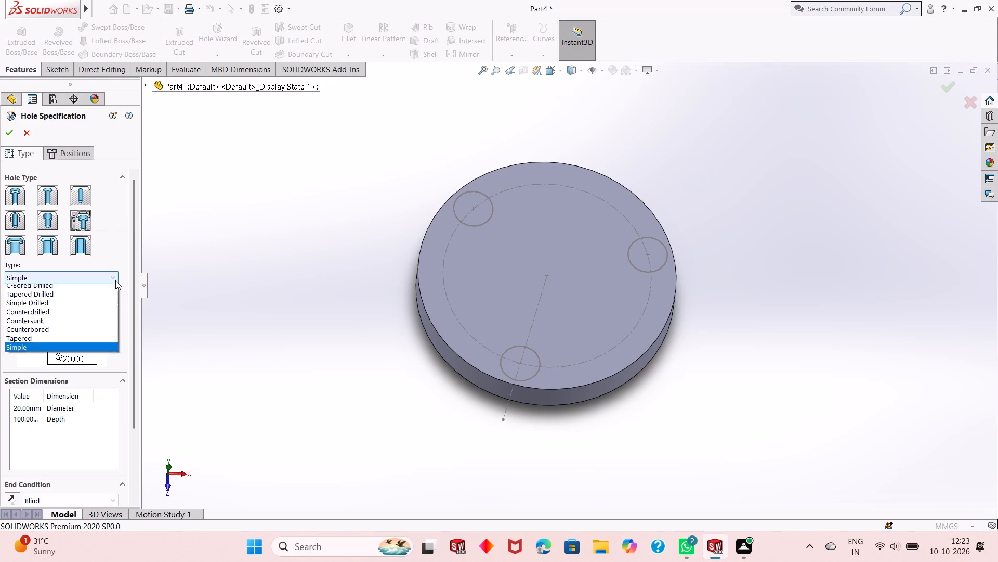
pyautogui.click(49, 348)
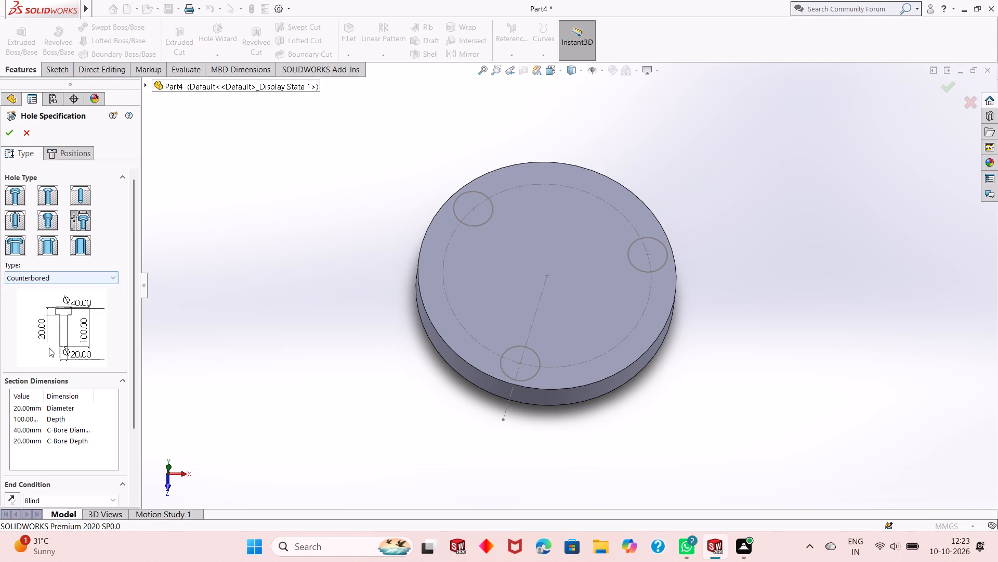
# Set the counterbored hole's diameter to 5.5 mm and its depth to 8 mm.
pyautogui.doubleClick(29, 406)
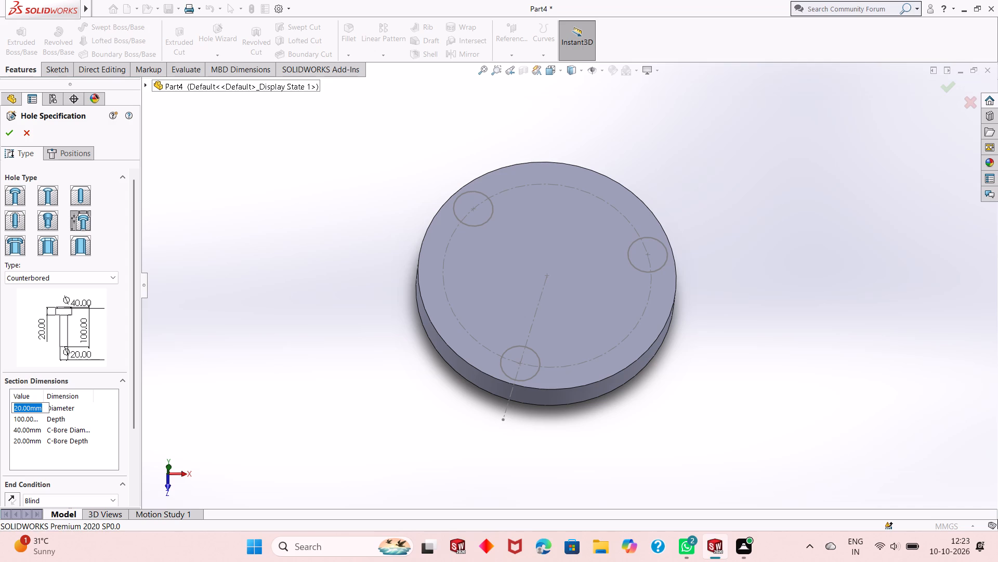
pyautogui.write('5.5')
pyautogui.press('Return')
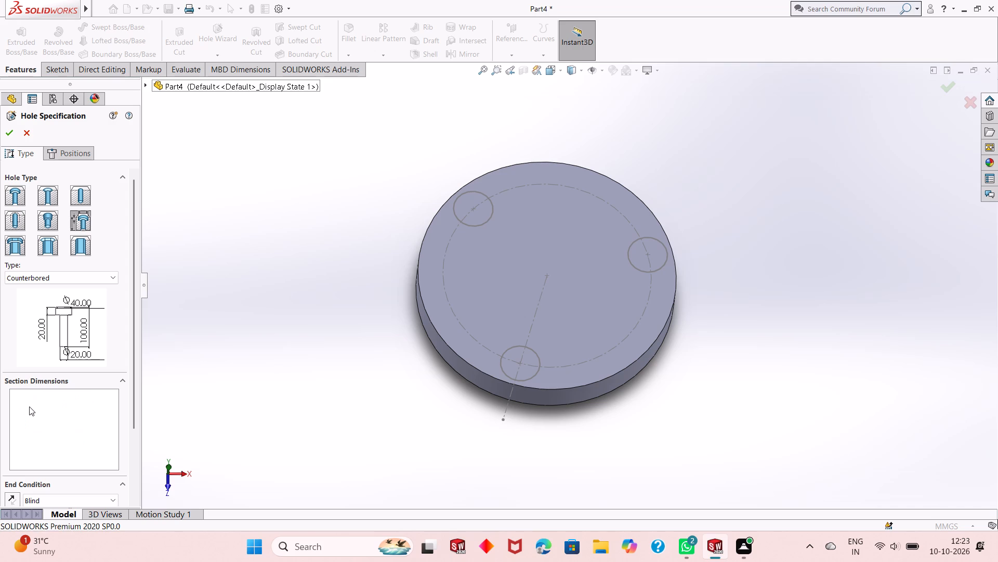
pyautogui.doubleClick(28, 419)
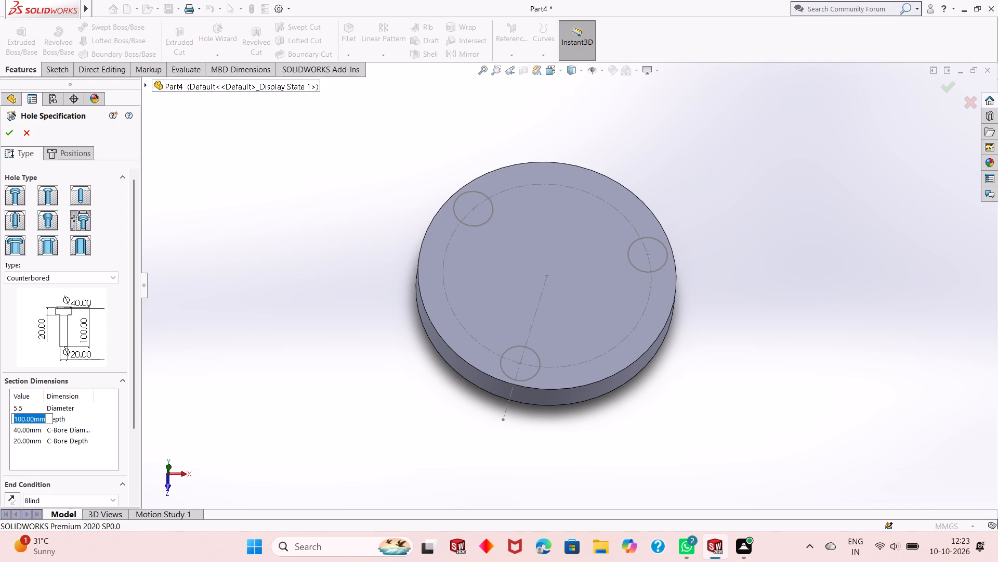
pyautogui.press('8')
pyautogui.press('Return')
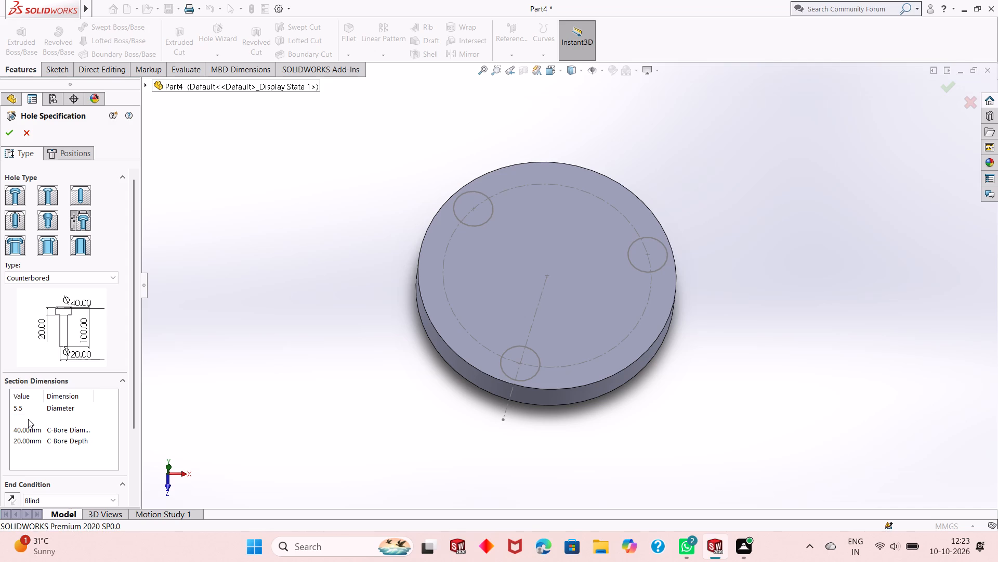
# Set the hole's counterbore diameter to 9.5 mm and its counterbore depth to 4 mm.
pyautogui.doubleClick(33, 429)
pyautogui.write('9.5')
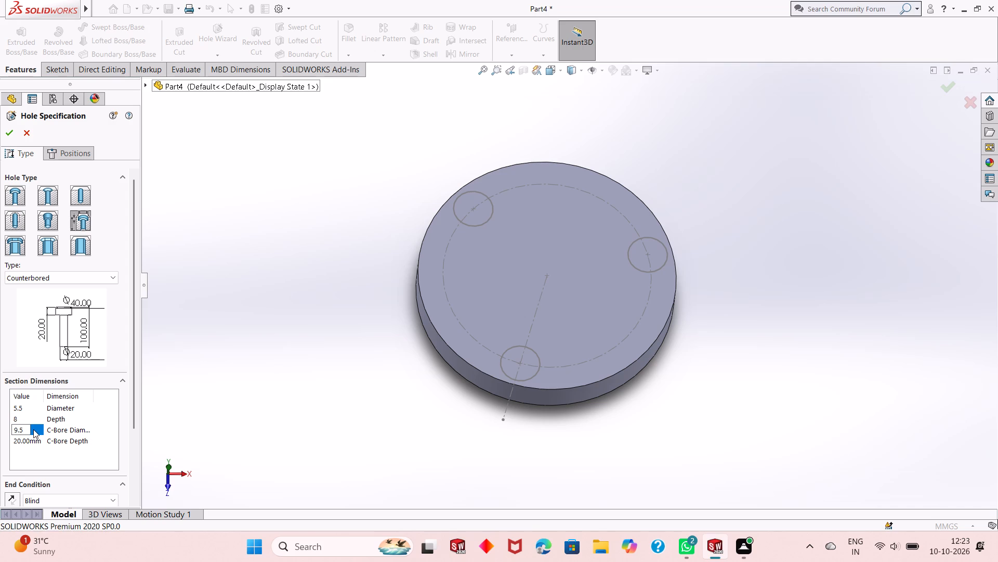
pyautogui.press('Return')
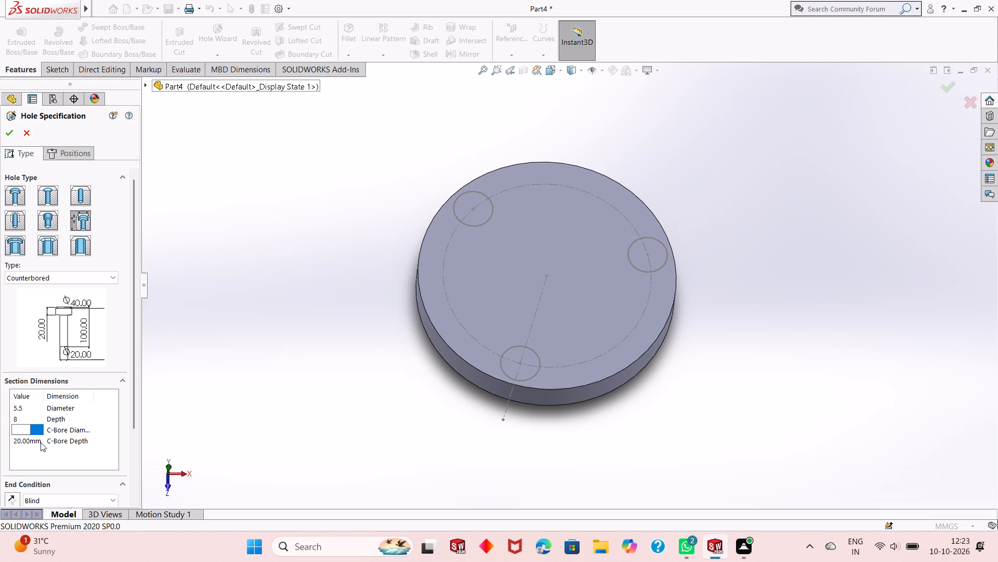
pyautogui.doubleClick(41, 442)
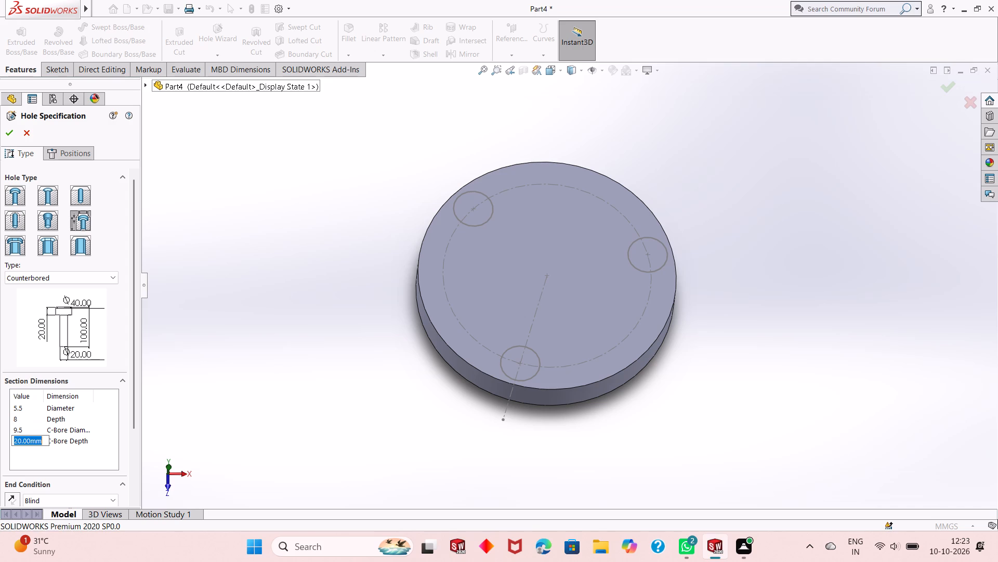
pyautogui.press('5')
pyautogui.press('BackSpace')
pyautogui.press('BackSpace')
pyautogui.press('BackSpace')
pyautogui.press('3')
pyautogui.press('Return')
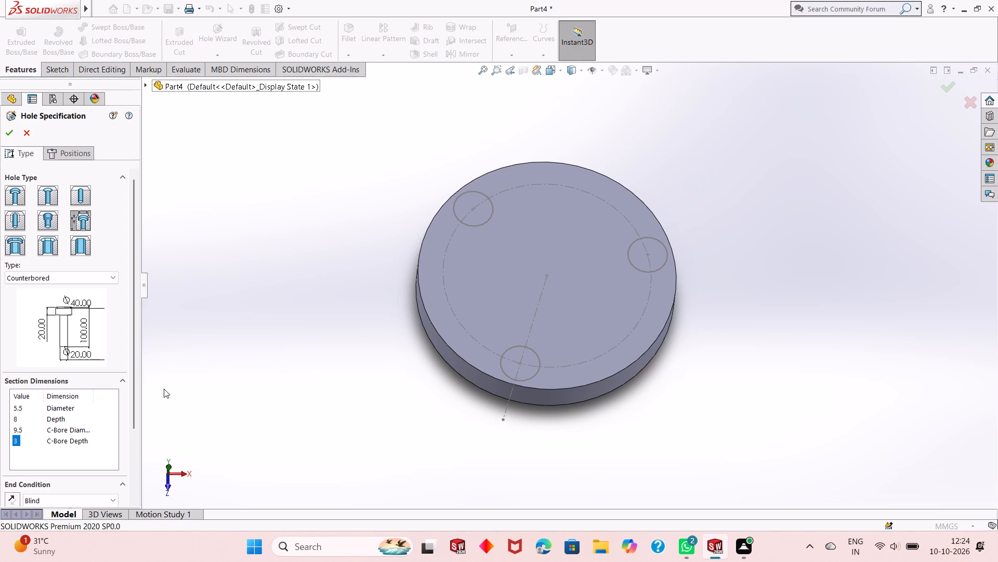
pyautogui.press('4')
pyautogui.press('Return')
pyautogui.click(31, 443)
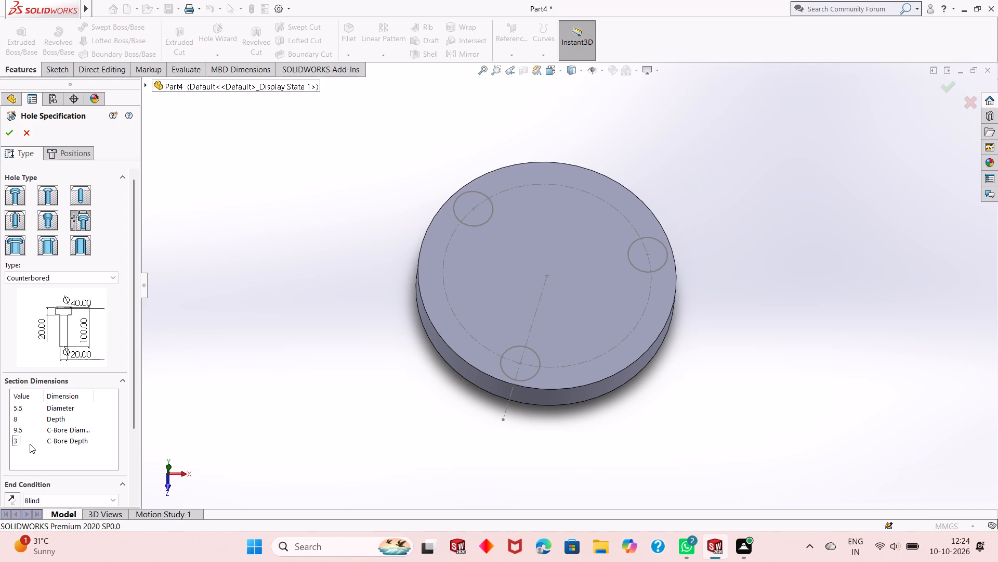
pyautogui.click(28, 444)
pyautogui.doubleClick(16, 443)
pyautogui.press('4')
pyautogui.press('Return')
# Position counterbored holes on the disc's flat face at the centres of the three patterned circles and finish the hole feature.
pyautogui.click(80, 158)
pyautogui.click(467, 266)
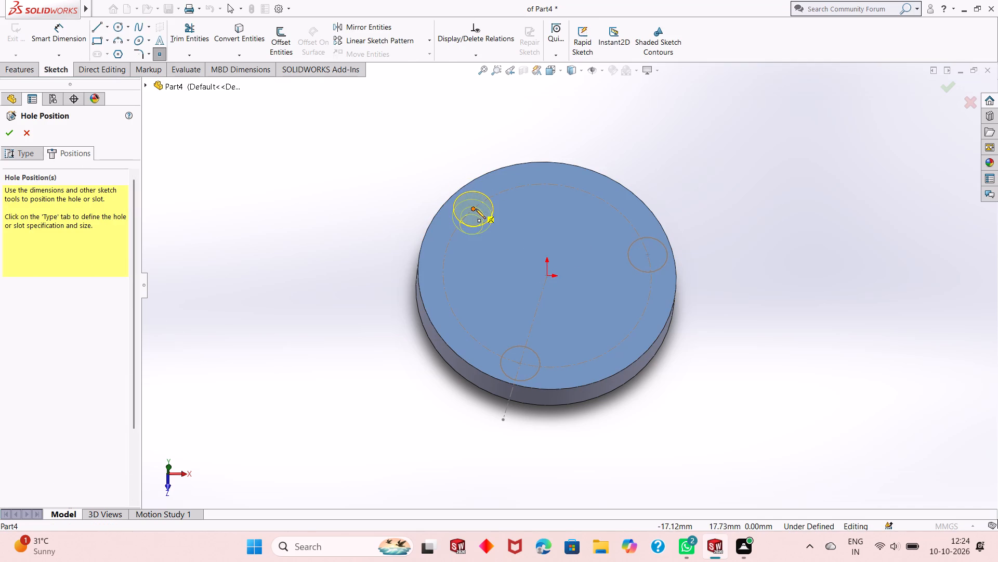
pyautogui.click(476, 209)
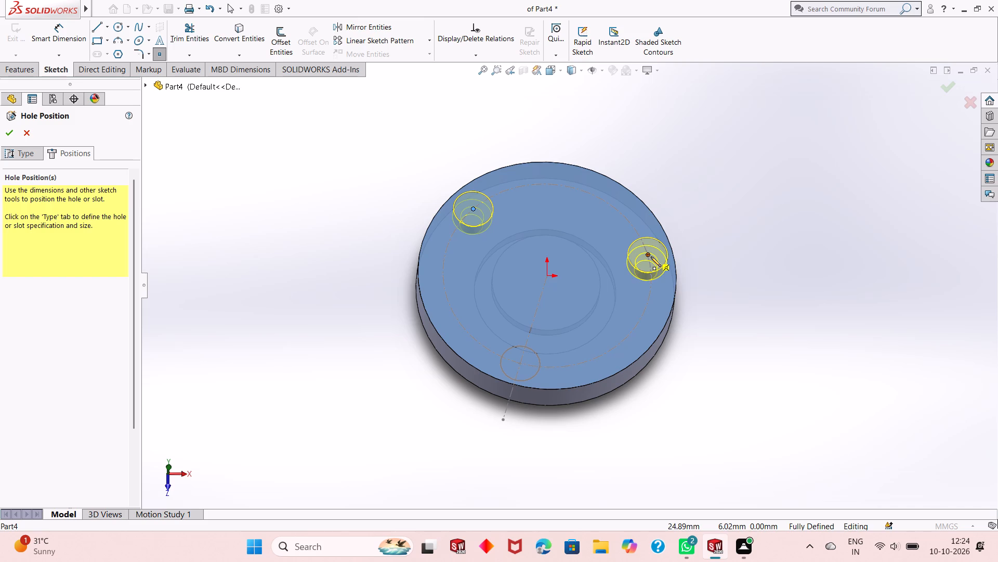
pyautogui.click(651, 256)
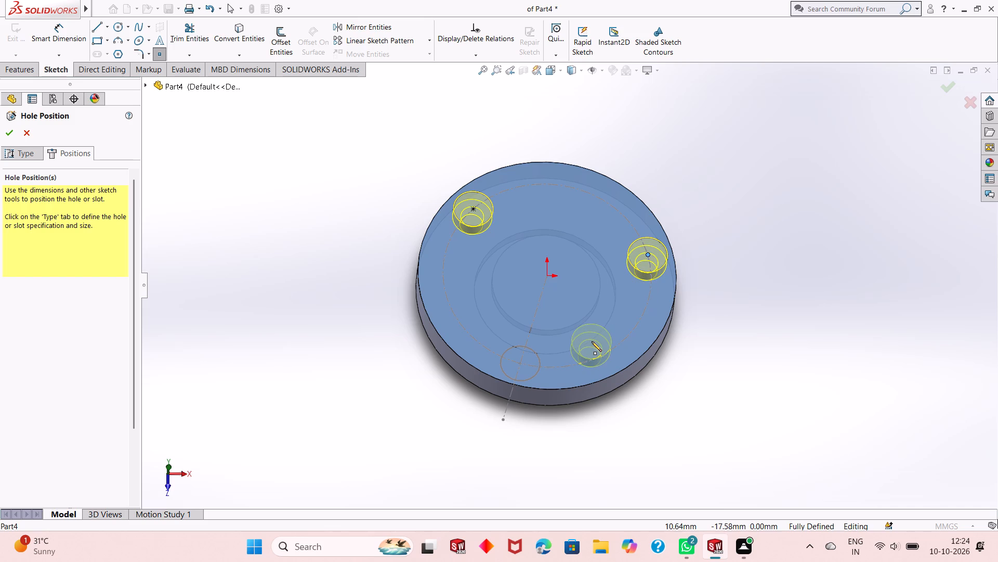
pyautogui.click(519, 363)
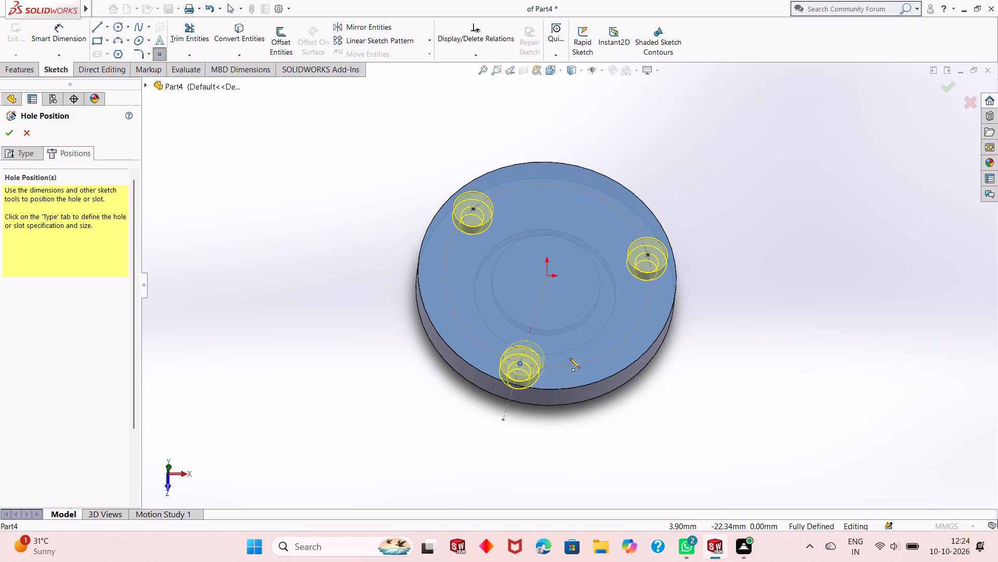
pyautogui.moveTo(663, 366); pyautogui.dragTo(647, 420, button='middle')
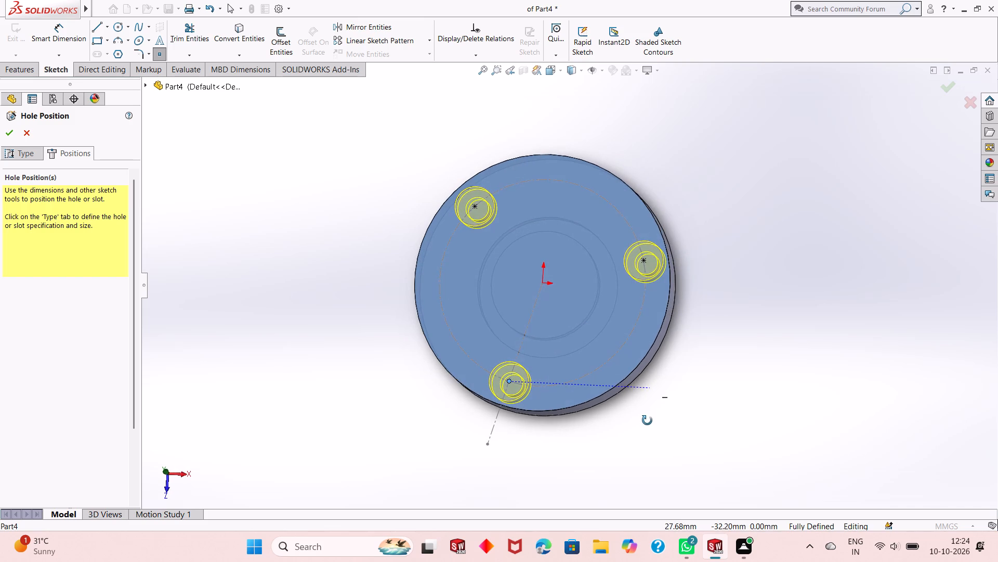
pyautogui.moveTo(647, 420); pyautogui.dragTo(647, 435, button='middle')
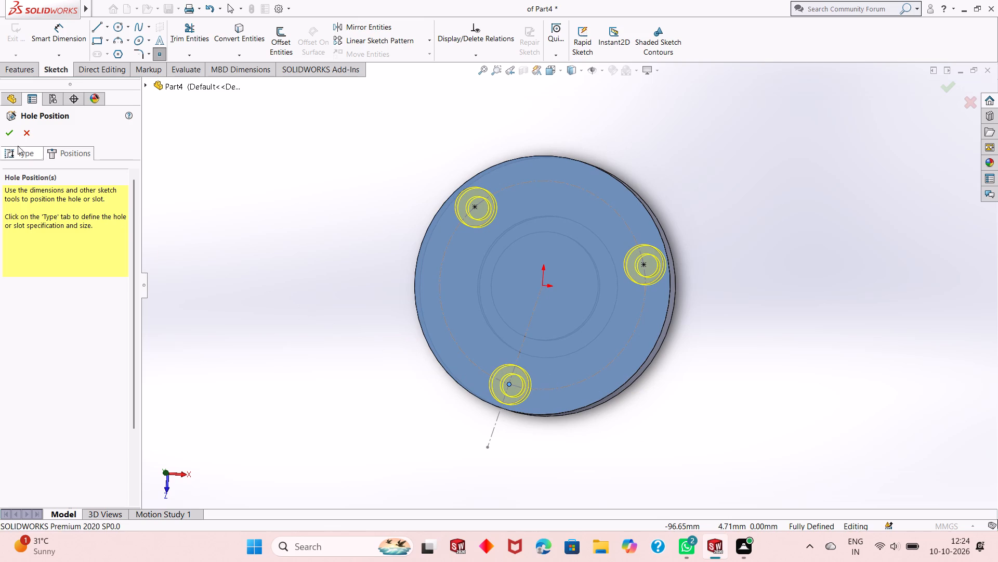
pyautogui.click(13, 135)
pyautogui.click(334, 306)
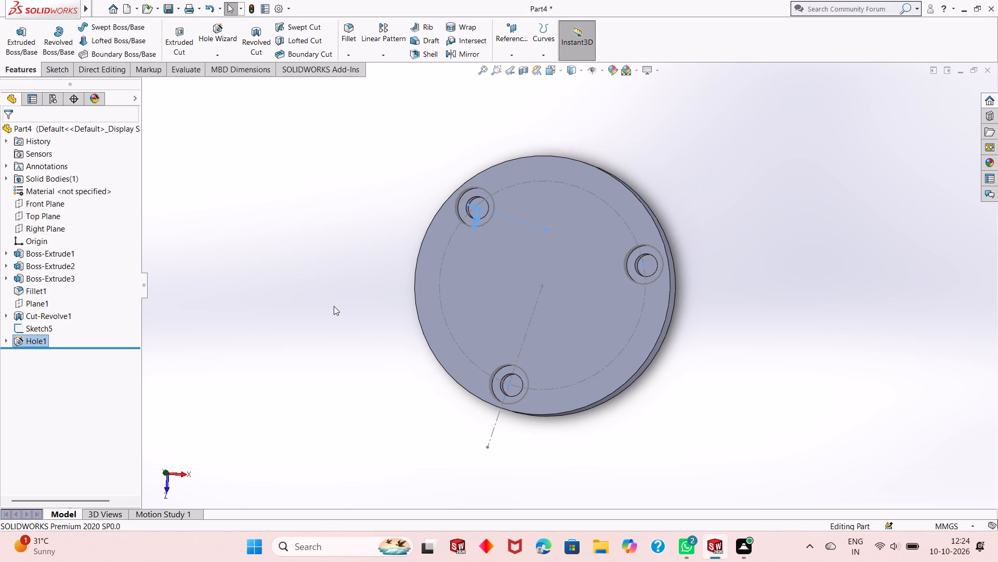
# Edit the counterbored hole feature and set its overall hole depth to 9 mm.
pyautogui.moveTo(396, 322); pyautogui.dragTo(430, 90, button='middle')
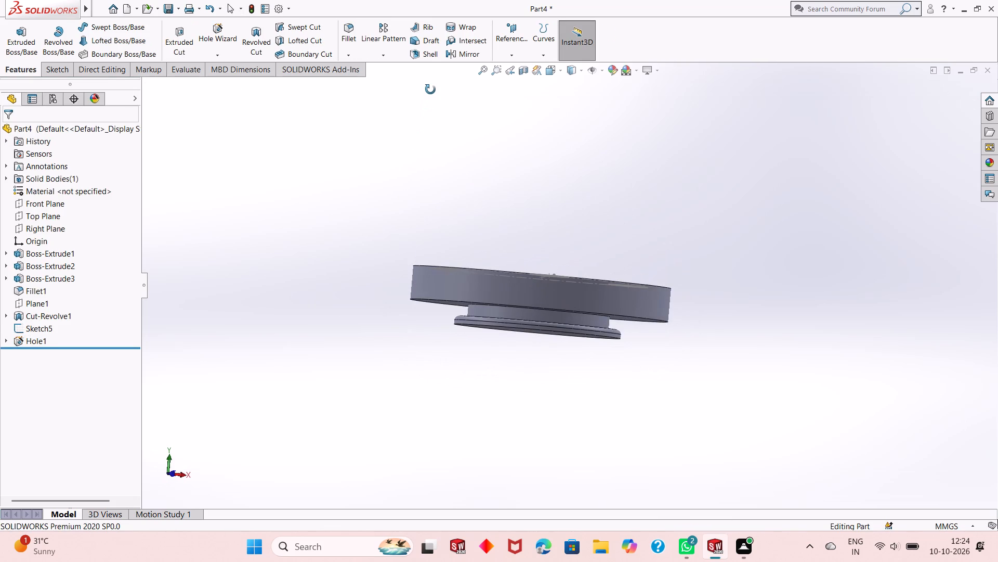
pyautogui.moveTo(430, 90); pyautogui.dragTo(439, 157, button='middle')
pyautogui.scroll(1, 404, 364)
pyautogui.moveTo(408, 364); pyautogui.dragTo(417, 285, button='middle')
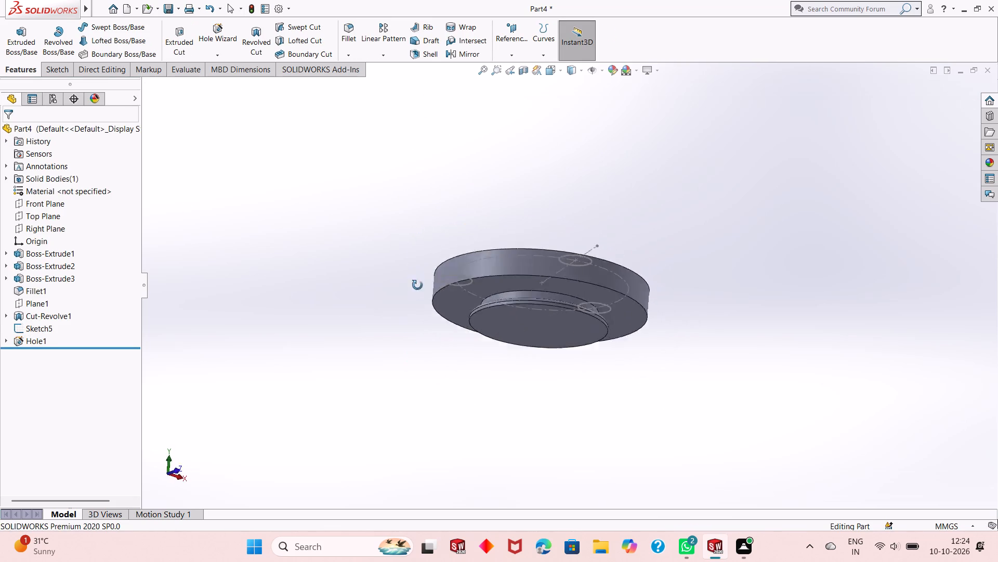
pyautogui.moveTo(417, 285); pyautogui.dragTo(419, 445, button='middle')
pyautogui.moveTo(434, 306); pyautogui.dragTo(427, 331, button='middle')
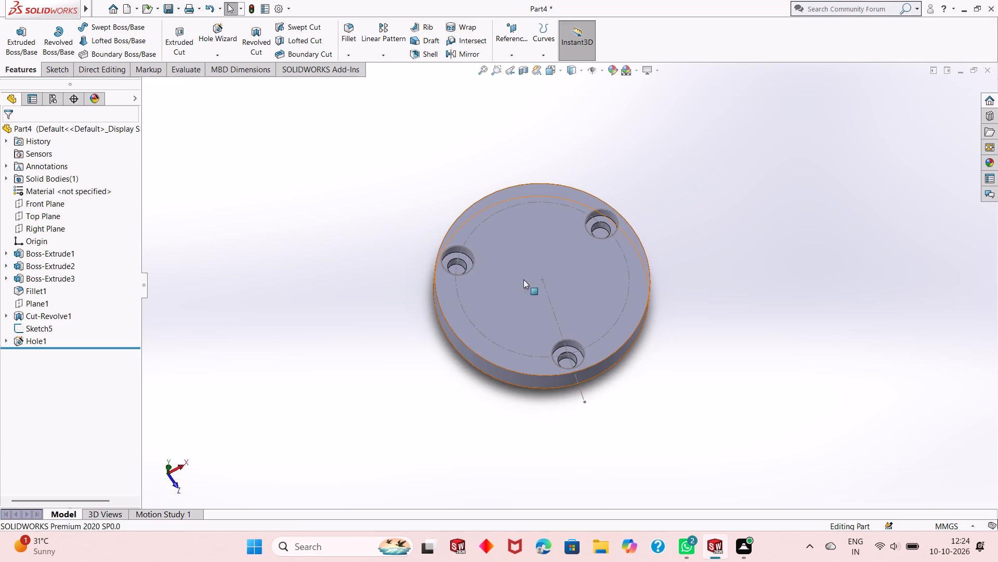
pyautogui.scroll(-1, 563, 255)
pyautogui.click(47, 340)
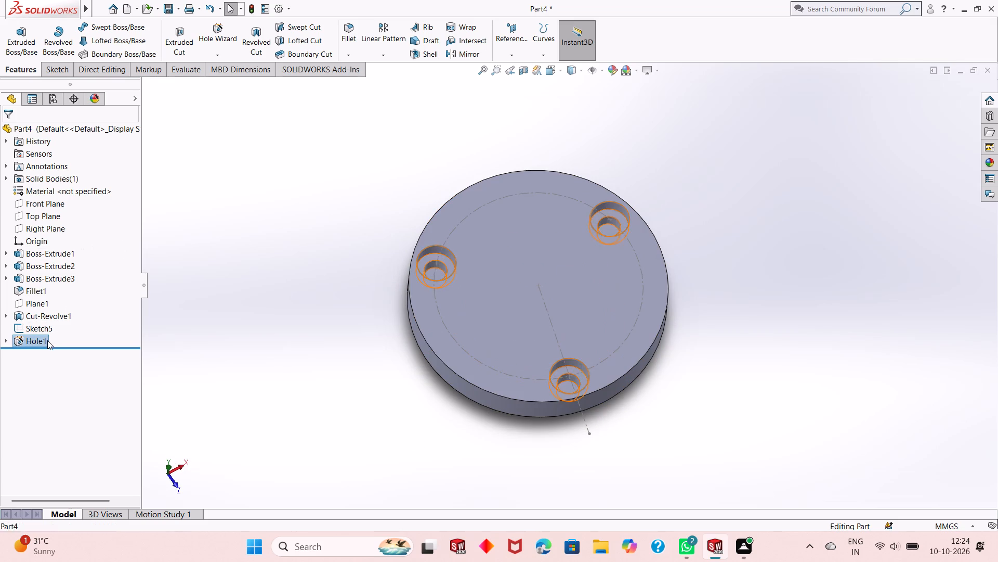
pyautogui.click(55, 311)
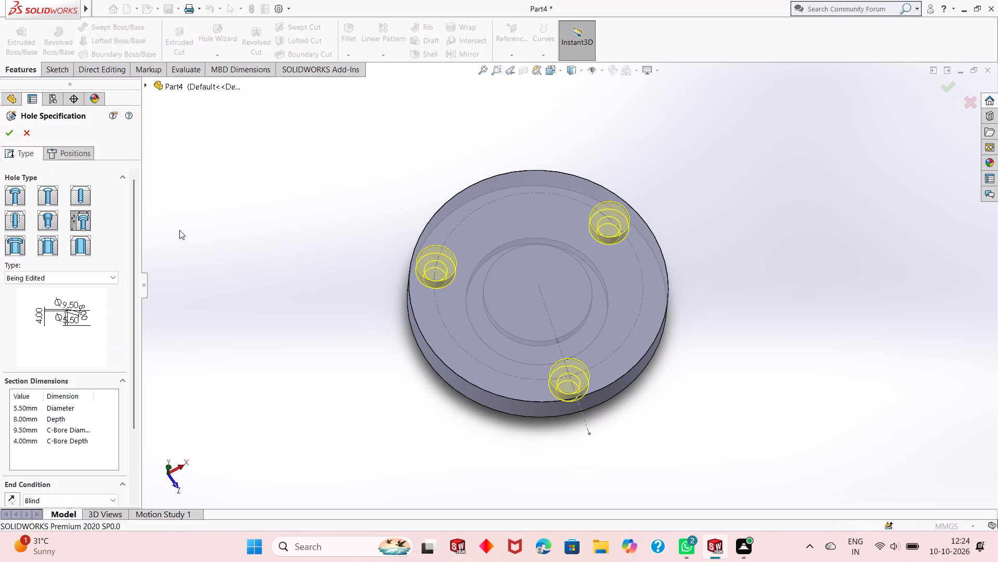
pyautogui.scroll(-2, 139, 384)
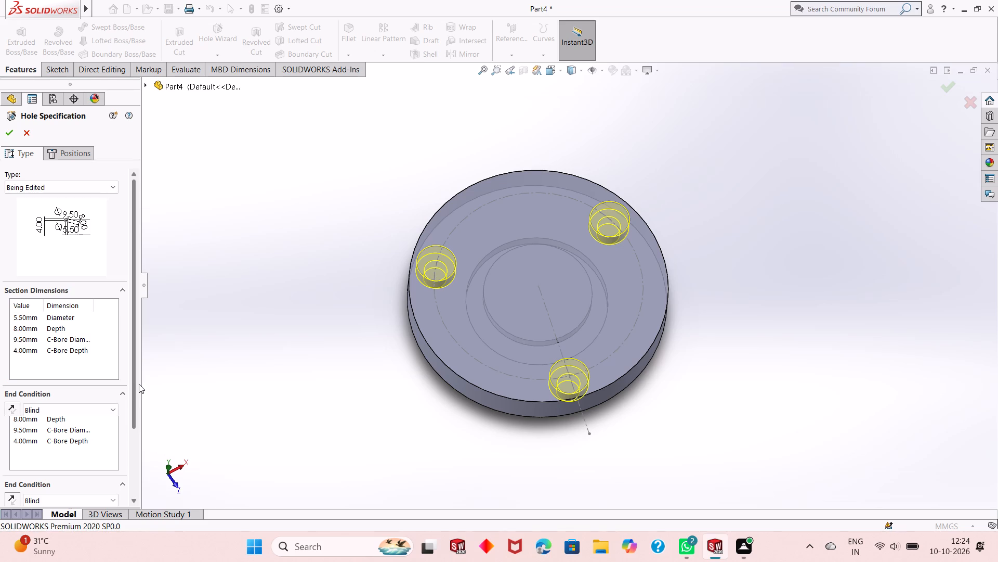
pyautogui.scroll(2, 135, 390)
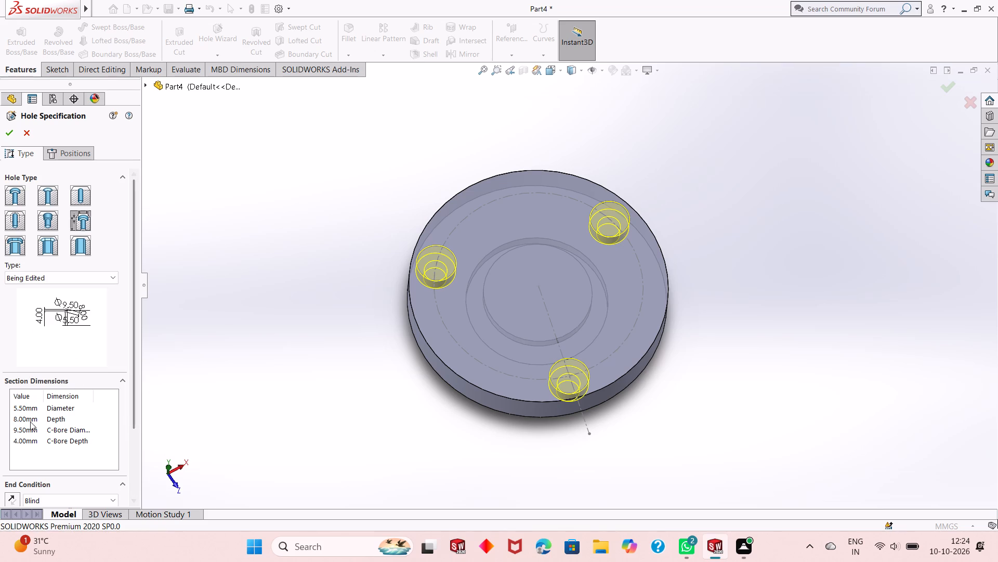
pyautogui.doubleClick(17, 421)
pyautogui.press('9')
pyautogui.press('Return')
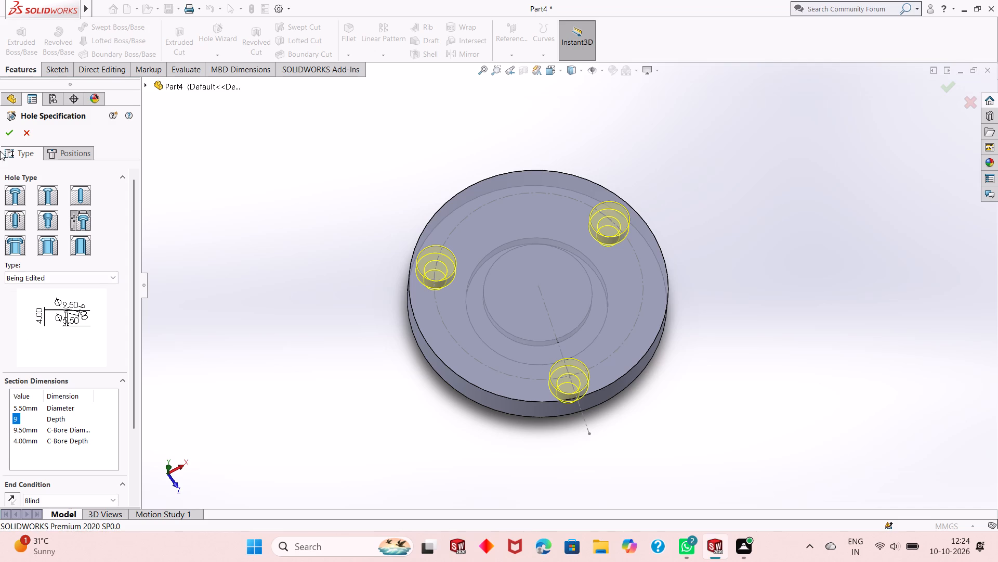
pyautogui.click(8, 135)
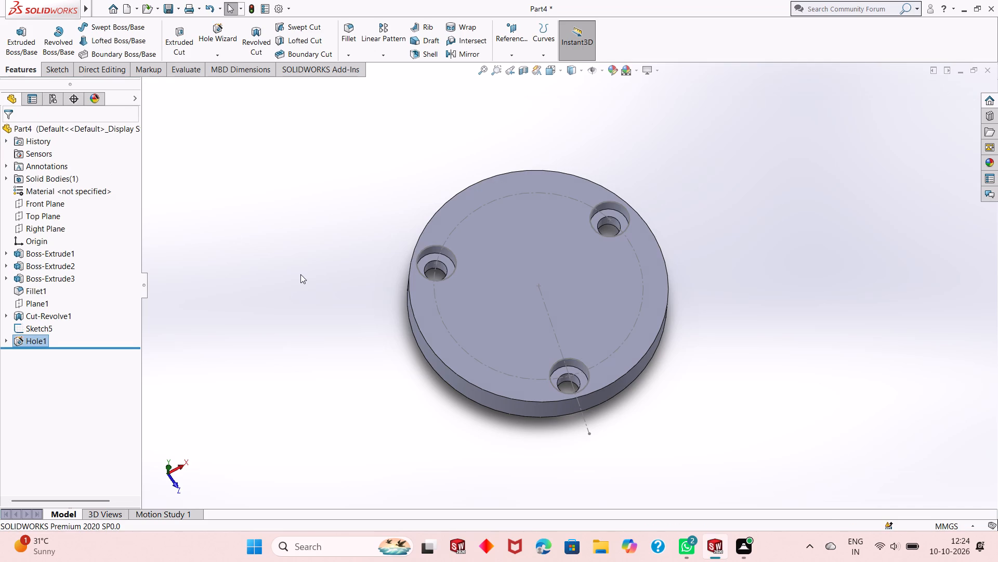
# Hide the sketch containing the three patterned circles and their construction circle.
pyautogui.moveTo(305, 276); pyautogui.dragTo(297, 236, button='middle')
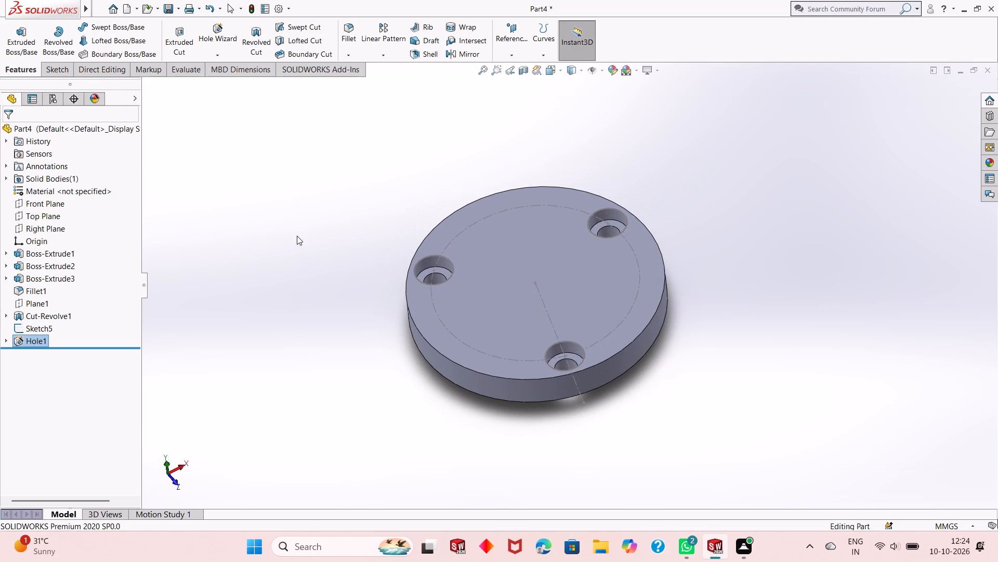
pyautogui.scroll(-2, 618, 244)
pyautogui.click(156, 348)
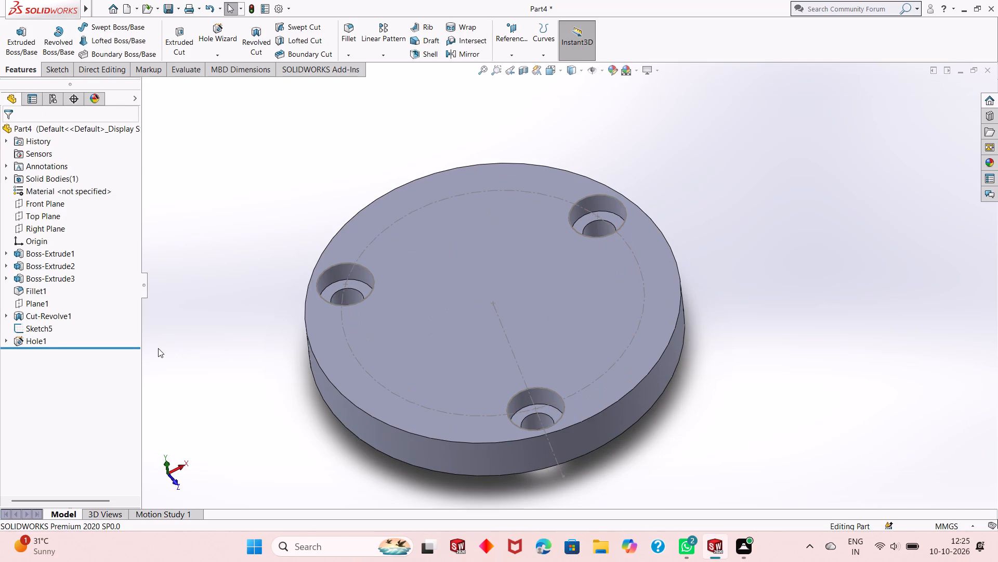
pyautogui.click(158, 348)
pyautogui.scroll(1, 435, 371)
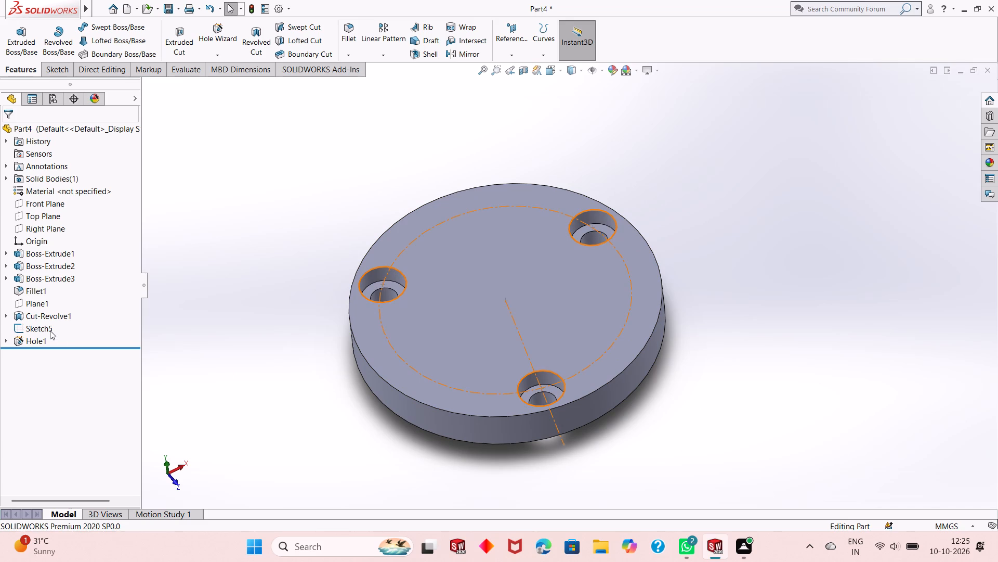
pyautogui.click(50, 330)
pyautogui.click(54, 317)
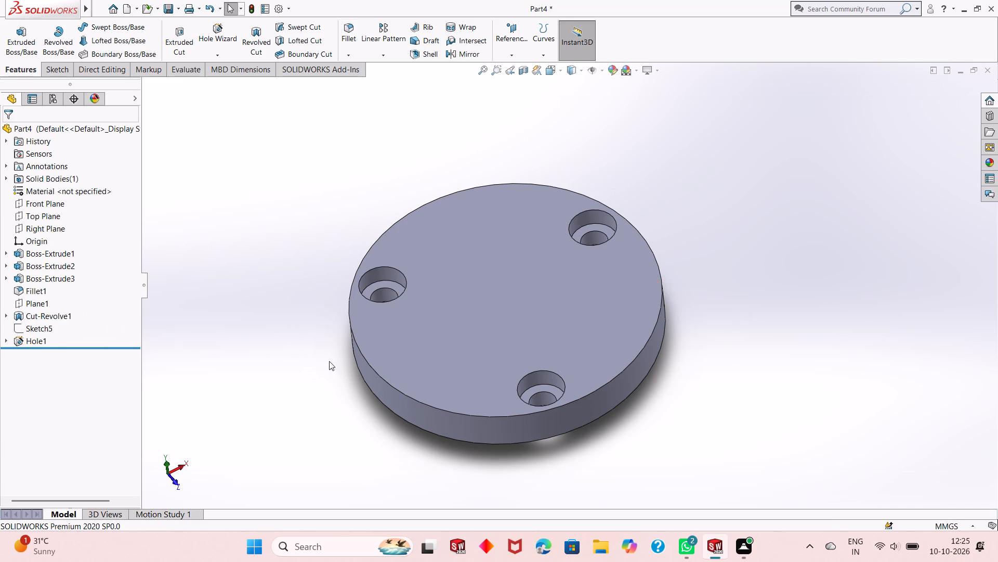
# Start a sketch on the disc's flat face and draw a circle about 16.7 mm in diameter centred on the origin.
pyautogui.moveTo(439, 297); pyautogui.dragTo(446, 347, button='middle')
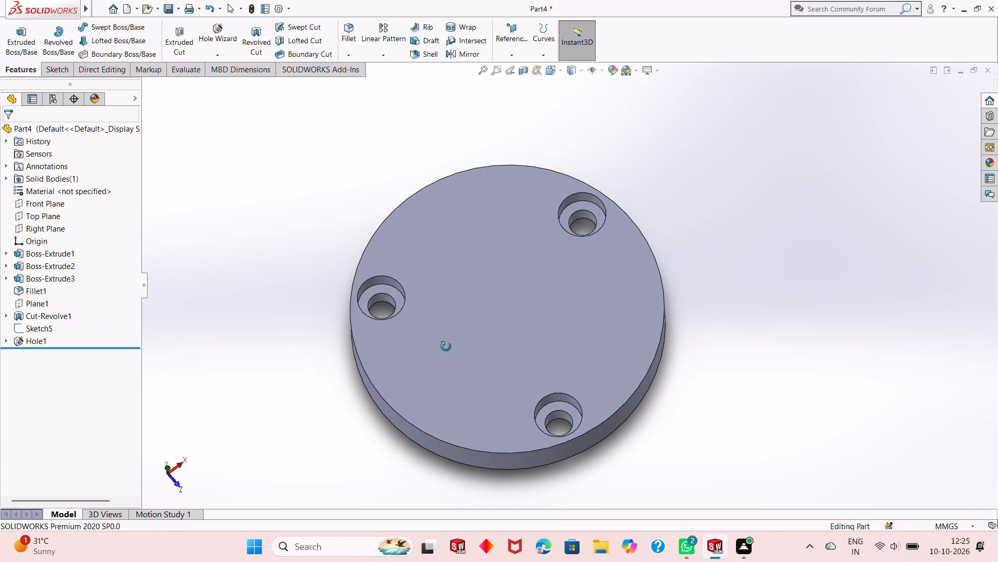
pyautogui.moveTo(446, 347); pyautogui.dragTo(445, 219, button='middle')
pyautogui.moveTo(469, 397); pyautogui.dragTo(468, 350, button='middle')
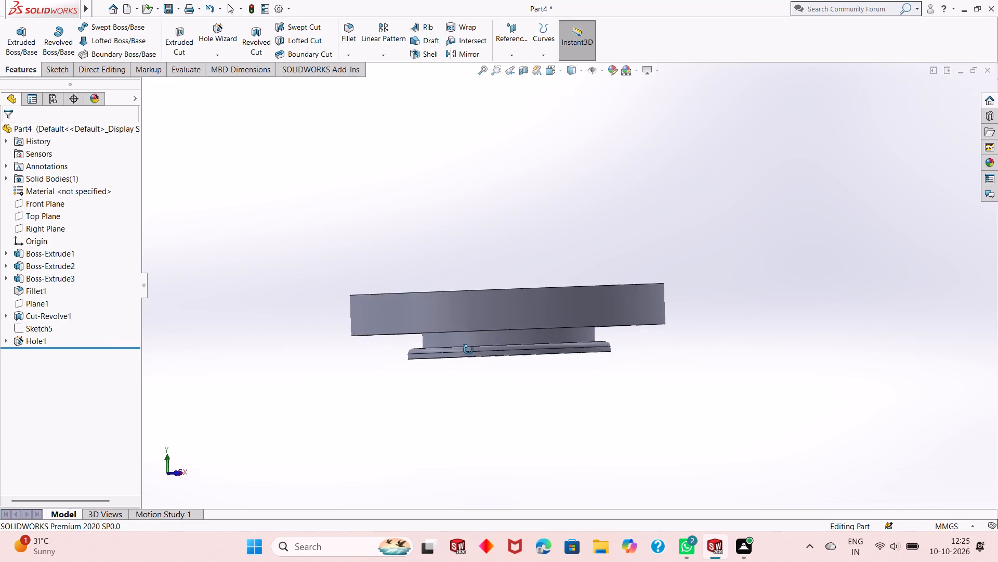
pyautogui.moveTo(468, 350); pyautogui.dragTo(468, 429, button='middle')
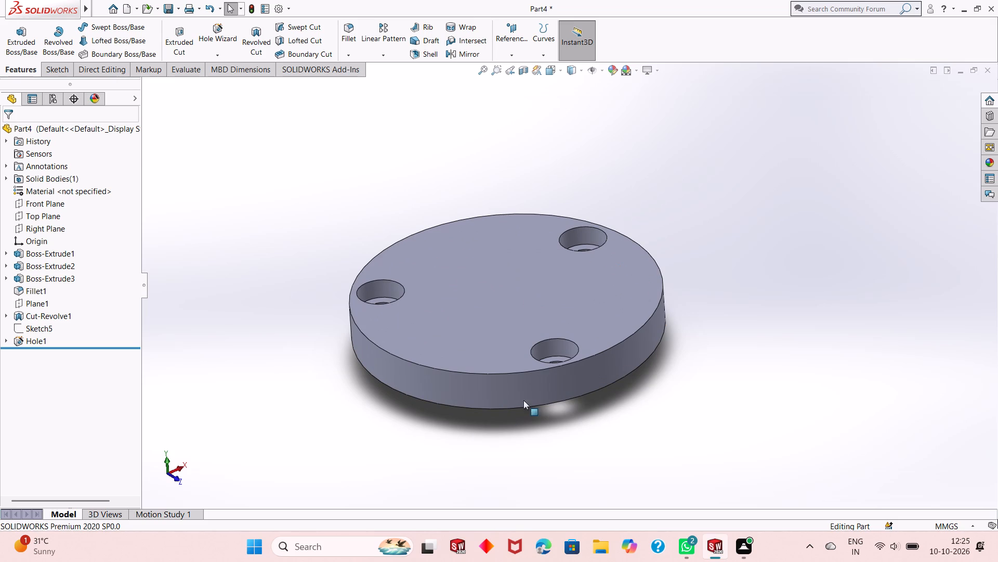
pyautogui.click(516, 309)
pyautogui.click(559, 282)
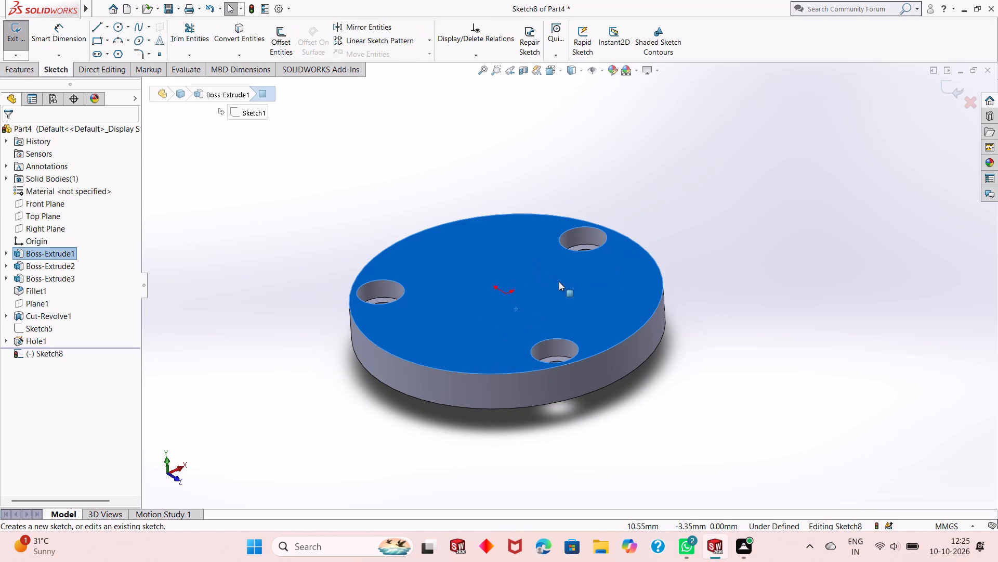
pyautogui.hotkey('ctrl', '8')
pyautogui.press('Escape')
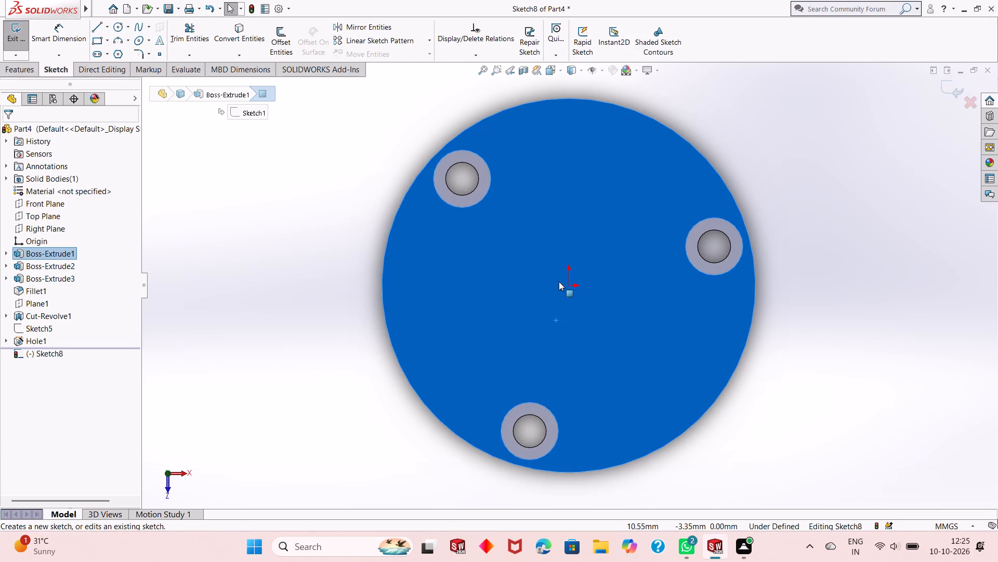
pyautogui.press('Escape')
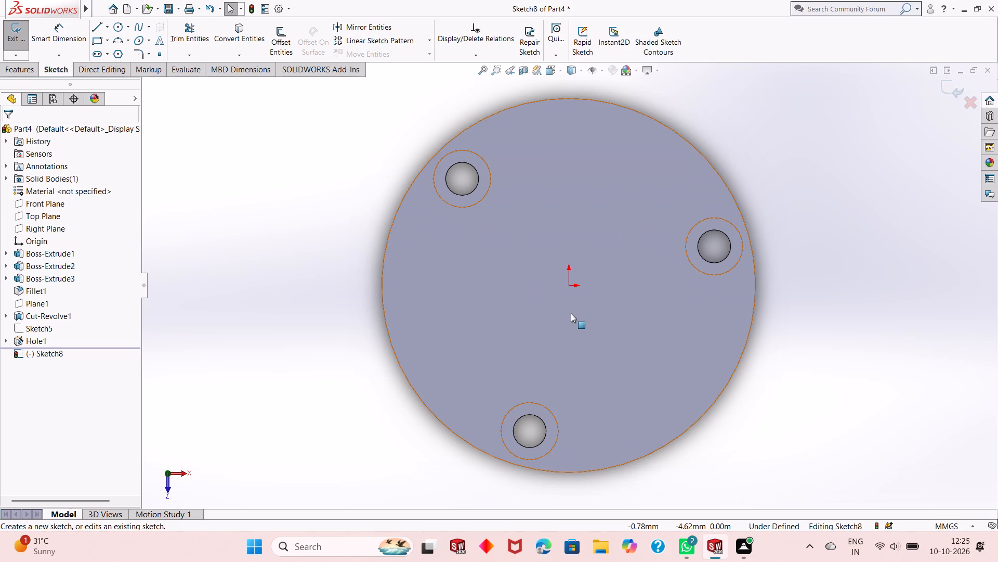
pyautogui.click(116, 29)
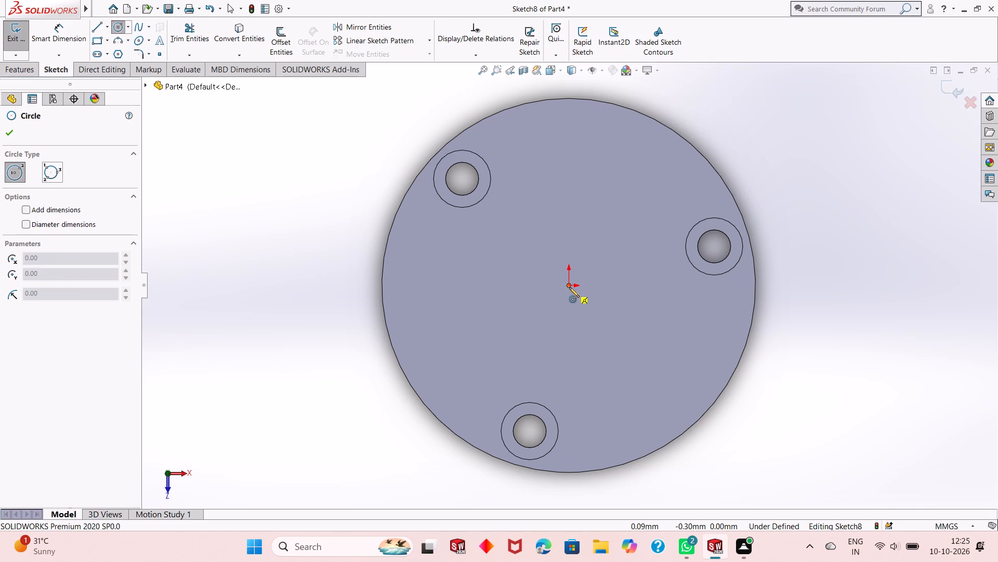
pyautogui.click(569, 287)
pyautogui.click(584, 334)
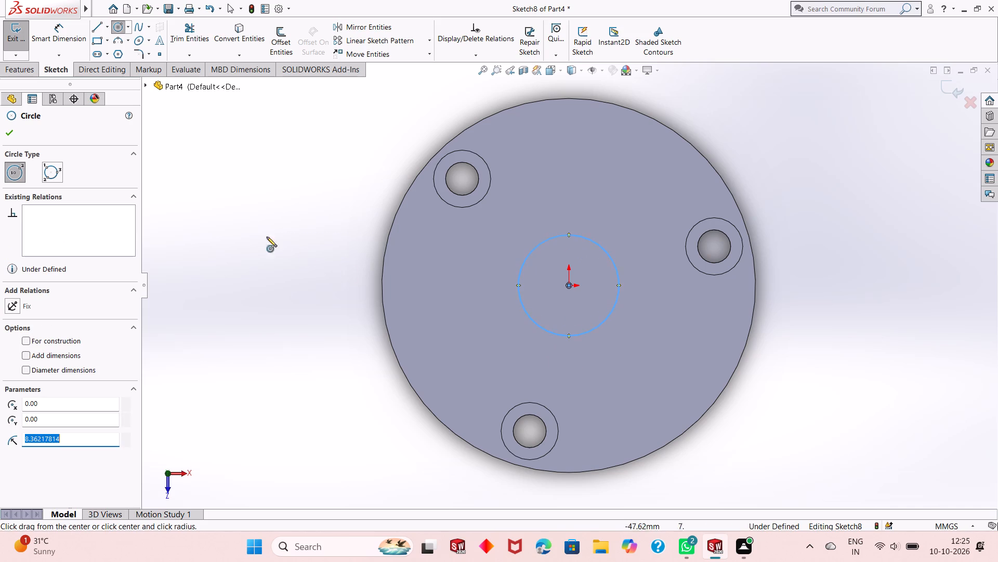
pyautogui.click(7, 135)
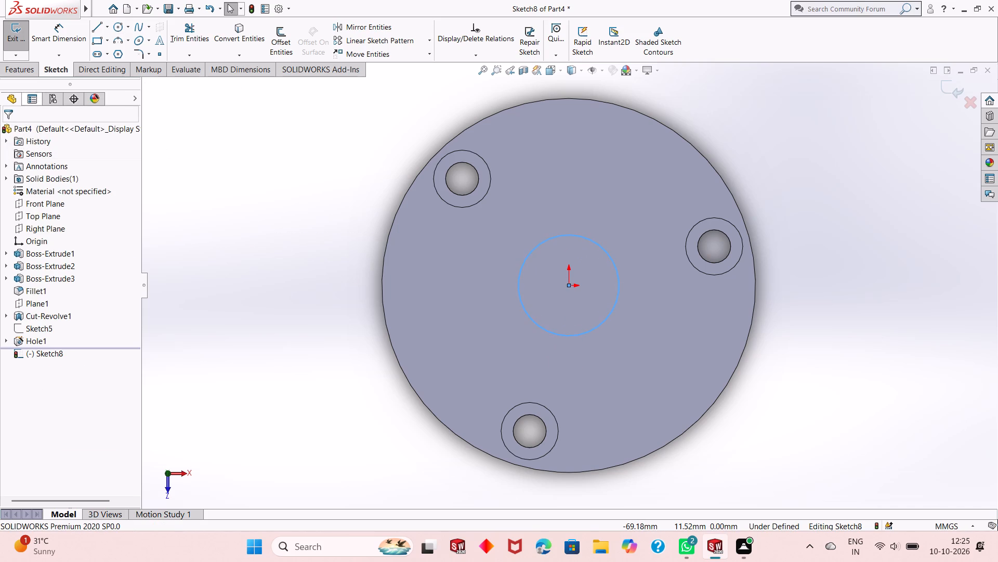
# Dimension the central circle and set its diameter to 20 mm.
pyautogui.click(46, 34)
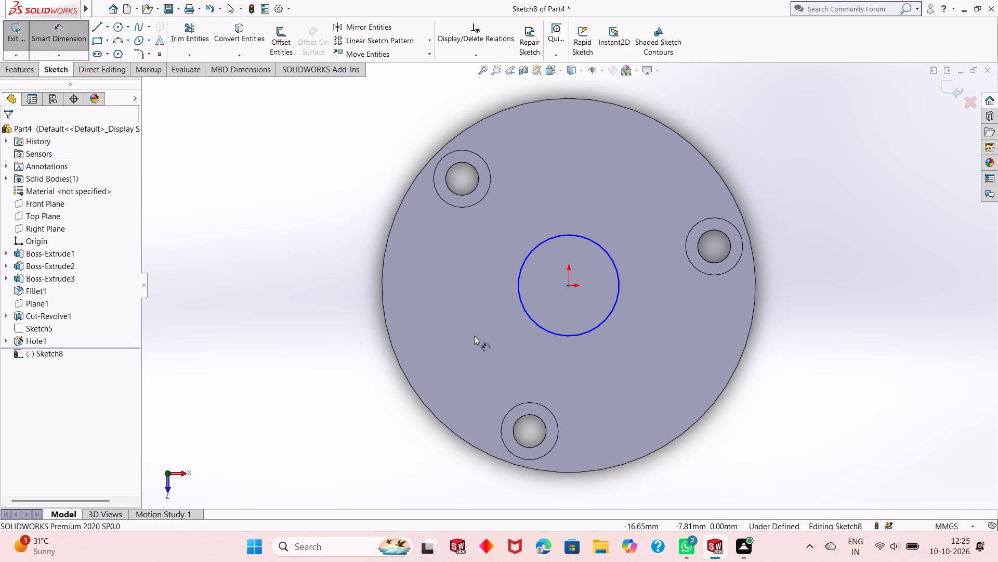
pyautogui.click(548, 333)
pyautogui.click(335, 475)
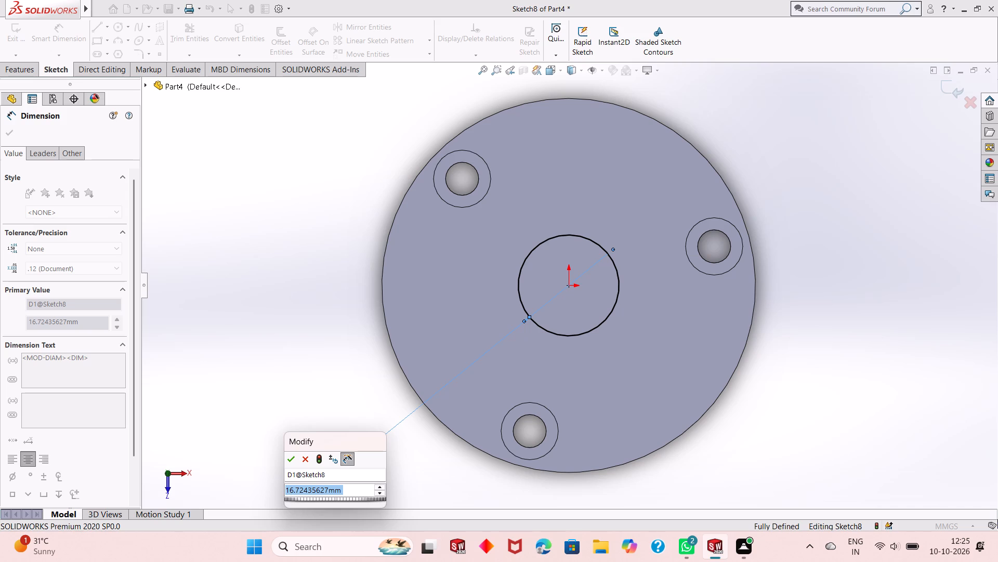
pyautogui.scroll(-3, 516, 330)
pyautogui.scroll(-2, 584, 309)
pyautogui.scroll(3, 539, 372)
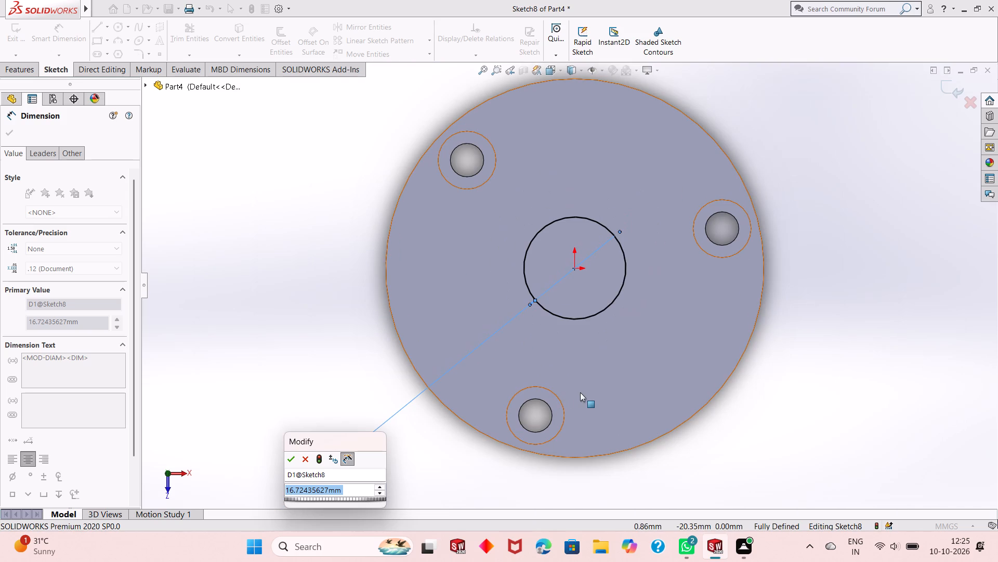
pyautogui.moveTo(580, 392); pyautogui.dragTo(583, 370, button='middle')
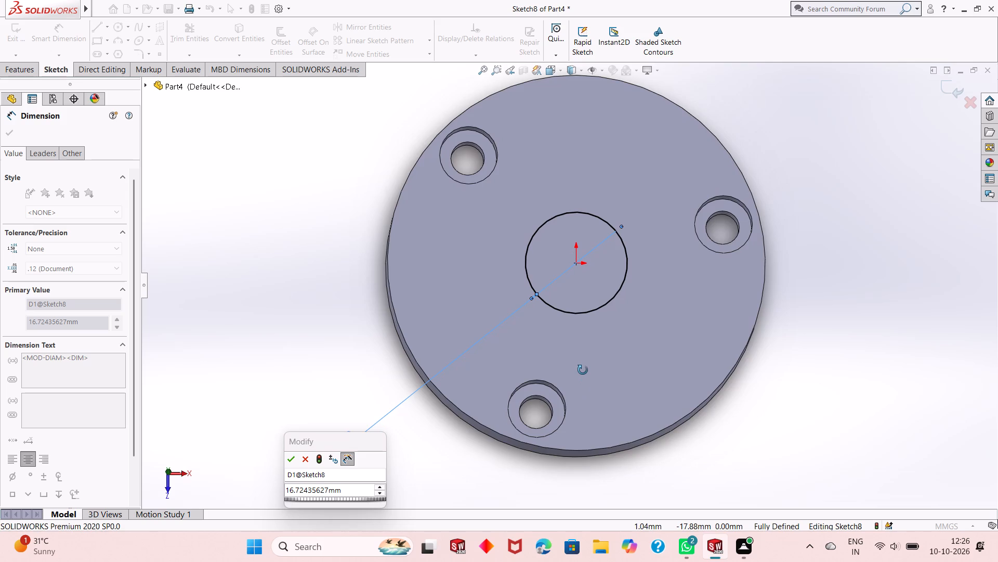
pyautogui.moveTo(583, 370); pyautogui.dragTo(582, 356, button='middle')
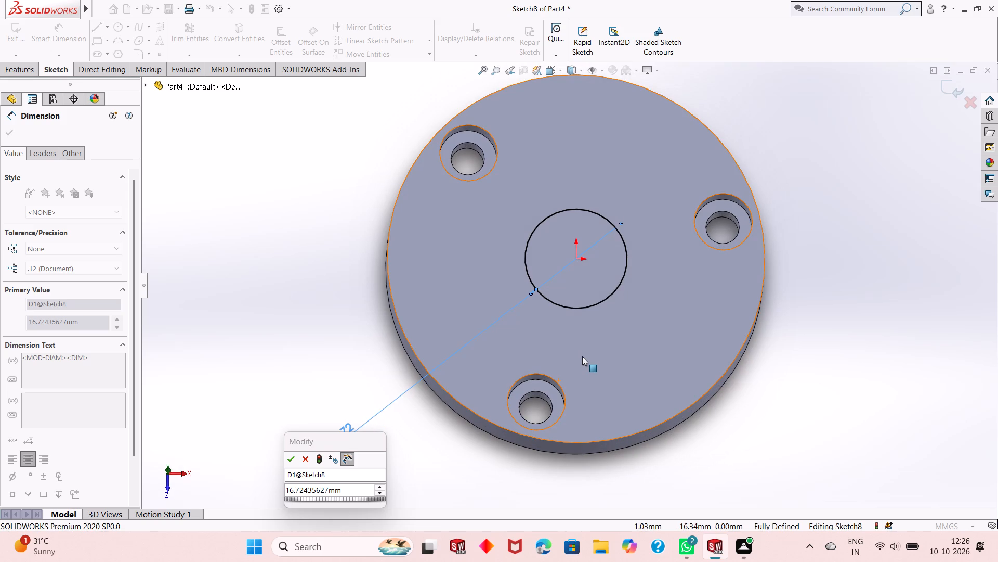
pyautogui.write('20')
pyautogui.click(348, 491)
pyautogui.write('20')
pyautogui.press('Return')
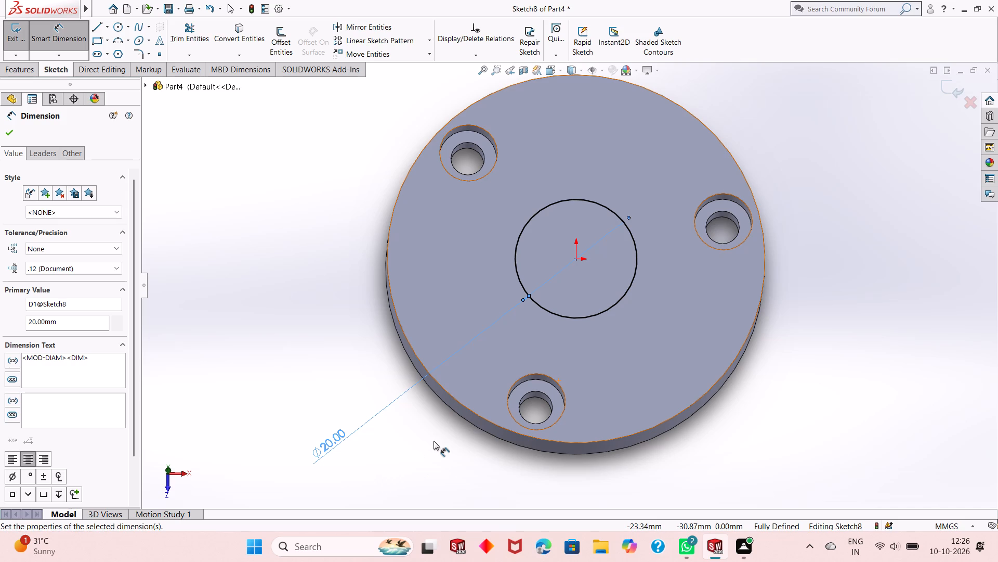
pyautogui.scroll(1, 621, 384)
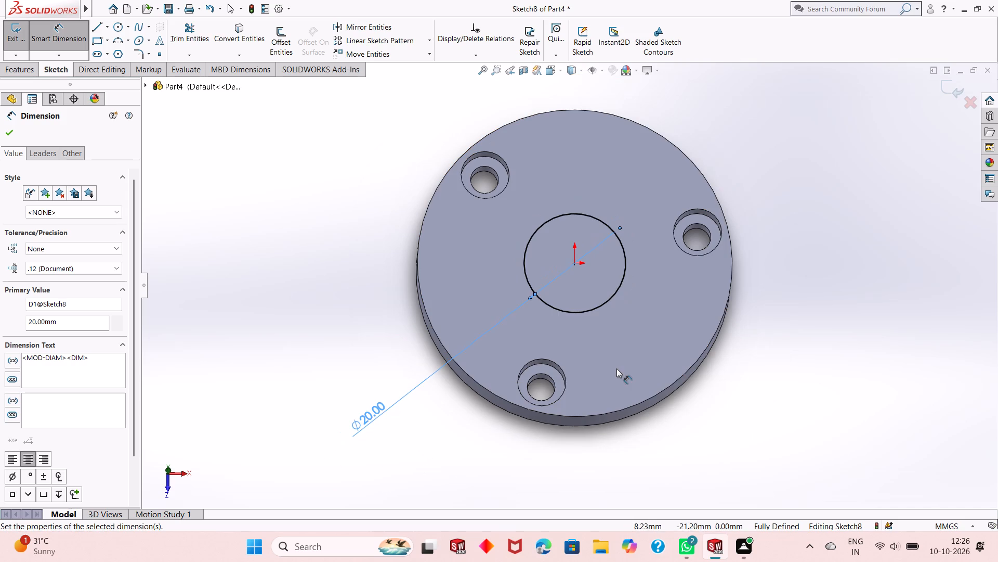
pyautogui.press('Escape')
pyautogui.press('Escape')
pyautogui.press('Escape')
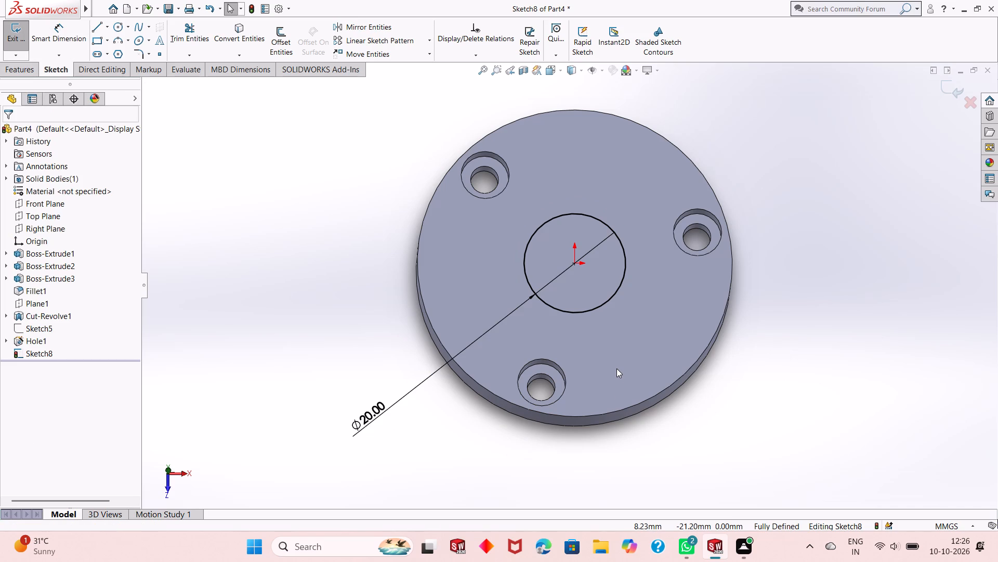
pyautogui.press('Escape')
pyautogui.press('Escape')
pyautogui.press('Escape')
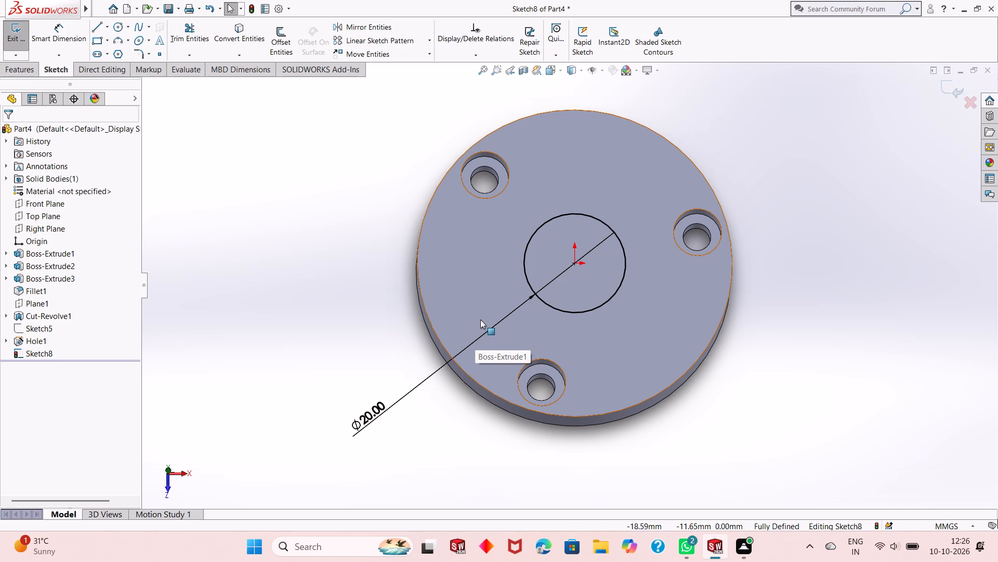
pyautogui.press('Escape')
pyautogui.press('Escape')
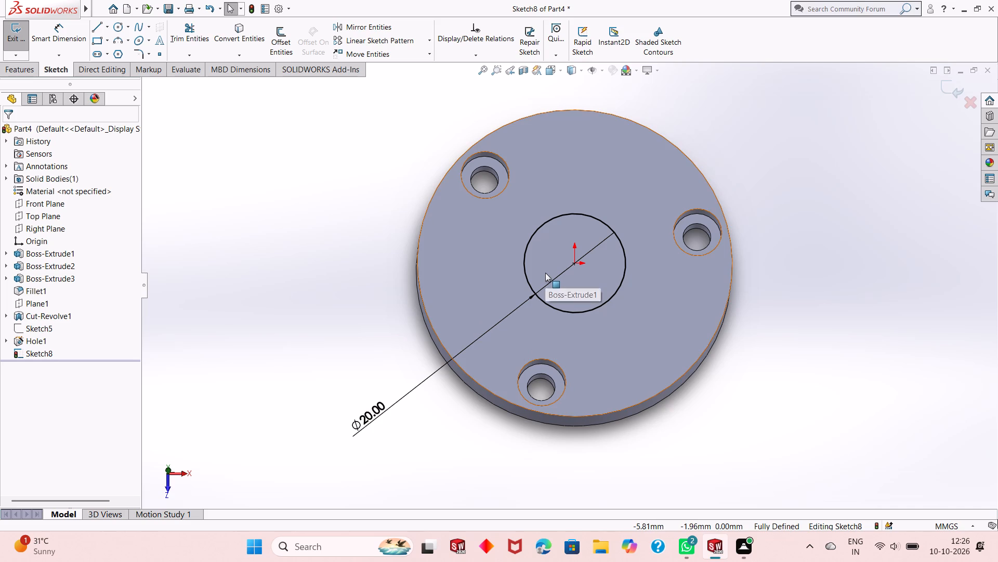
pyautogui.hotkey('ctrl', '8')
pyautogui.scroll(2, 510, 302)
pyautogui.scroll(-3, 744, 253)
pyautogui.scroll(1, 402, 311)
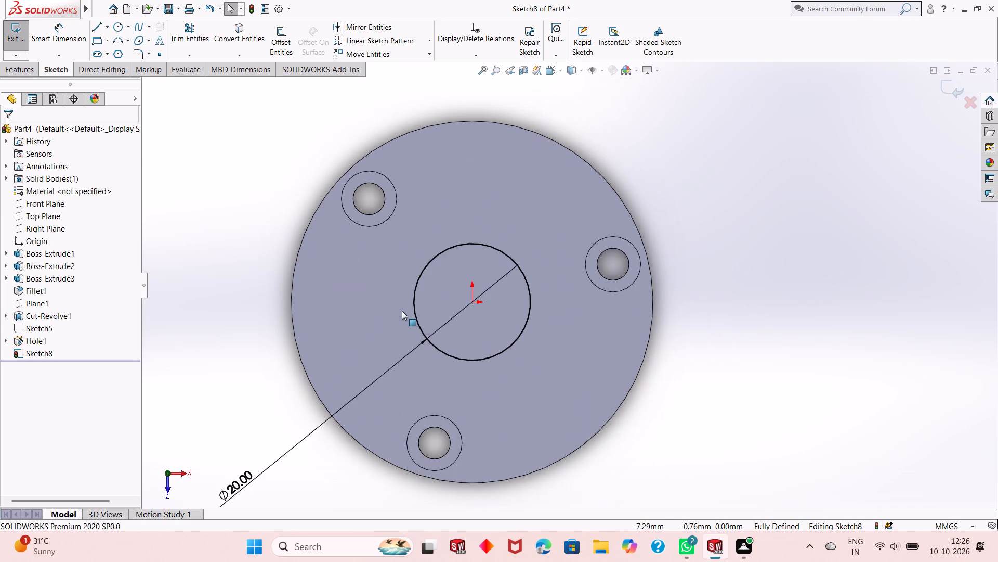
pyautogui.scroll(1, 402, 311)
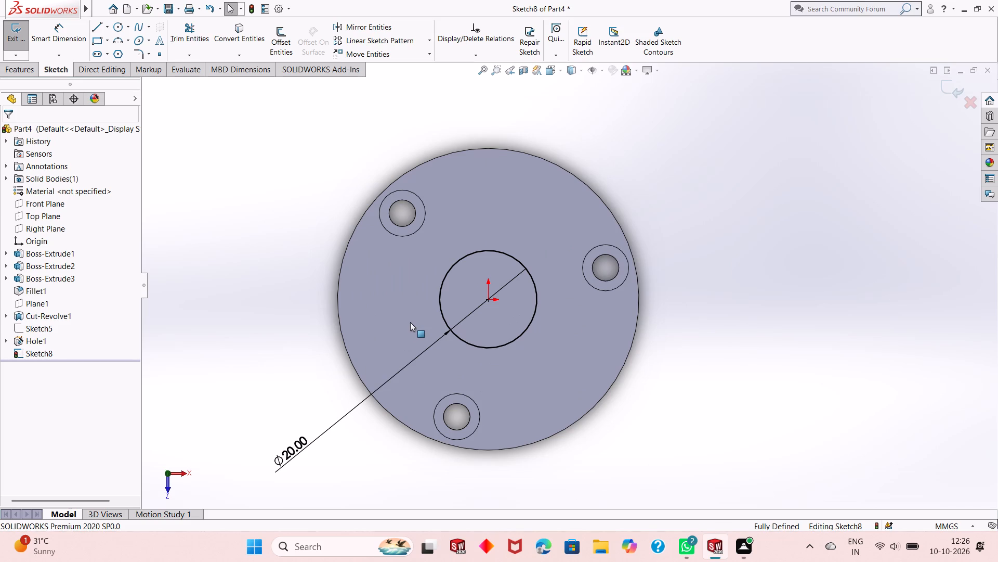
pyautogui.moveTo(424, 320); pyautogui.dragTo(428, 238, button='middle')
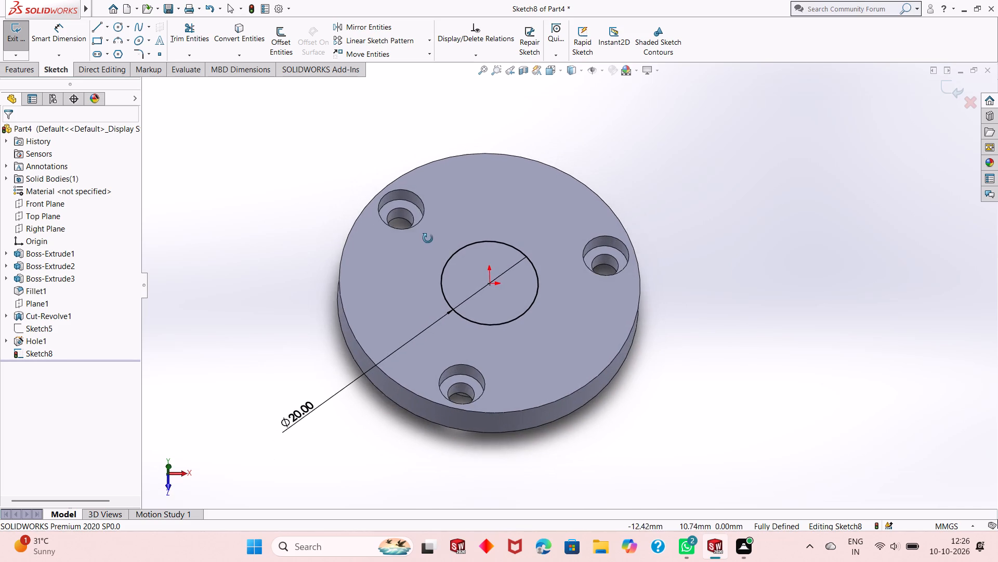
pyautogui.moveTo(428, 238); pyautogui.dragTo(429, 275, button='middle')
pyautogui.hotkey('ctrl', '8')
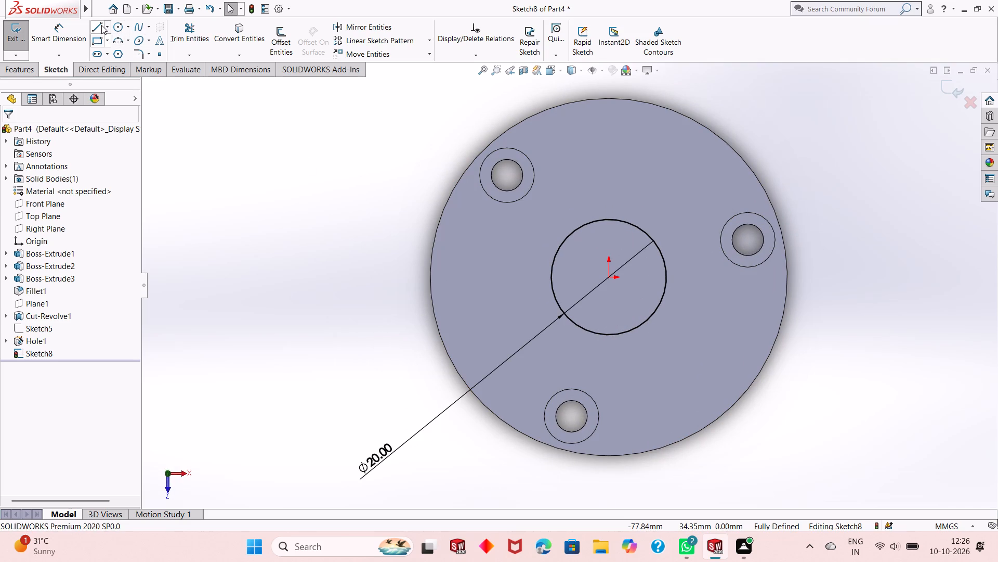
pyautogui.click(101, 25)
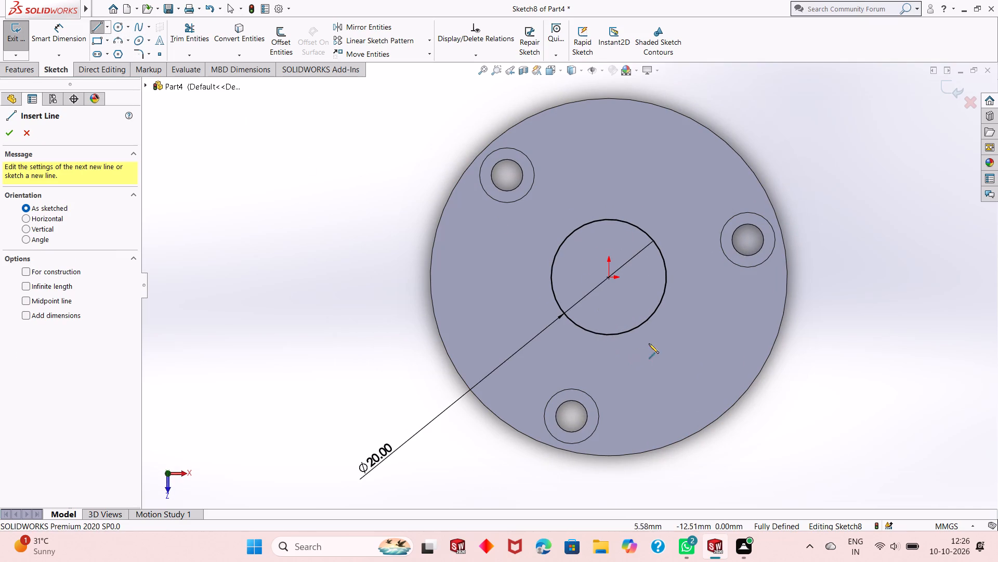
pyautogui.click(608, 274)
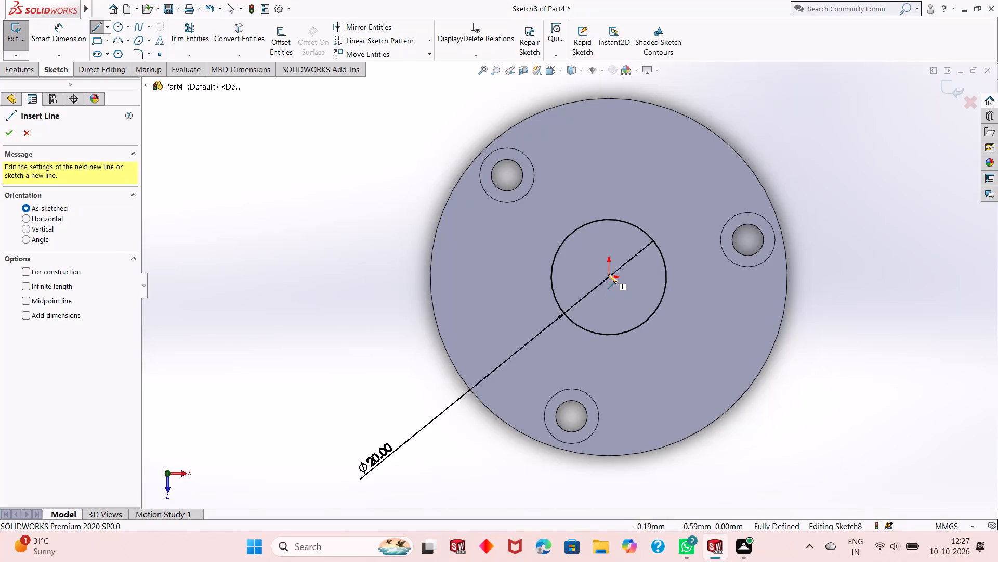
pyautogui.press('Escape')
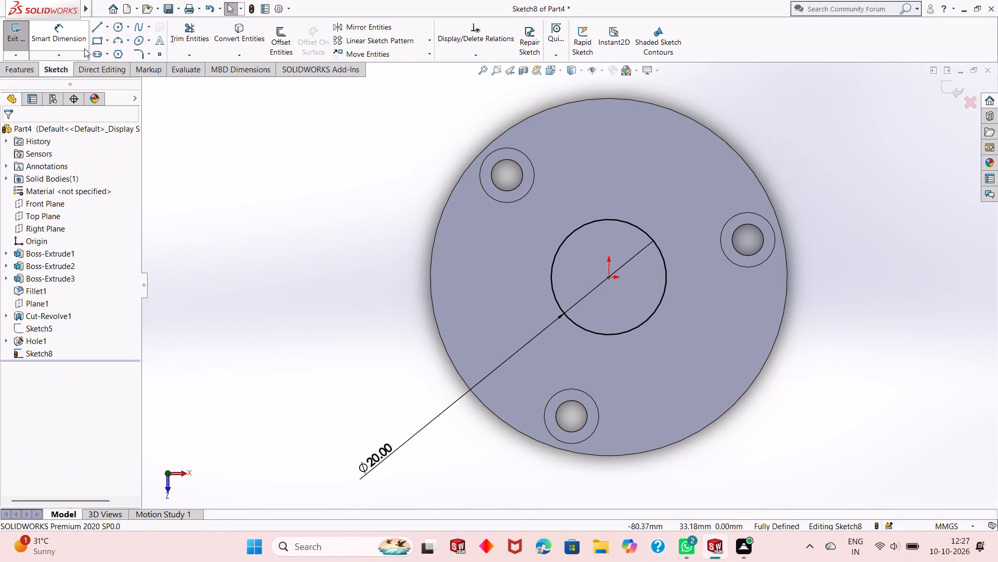
# Sketch a vertical line about 37 mm long from the origin, extending past the disc's outer edge on the positive vertical side.
pyautogui.click(98, 26)
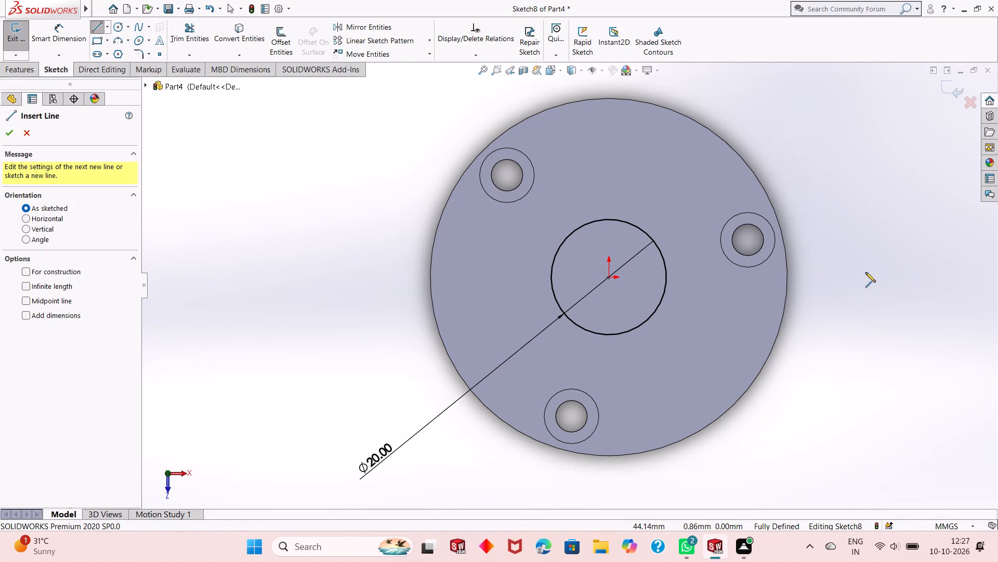
pyautogui.scroll(-1, 865, 272)
pyautogui.scroll(2, 548, 303)
pyautogui.scroll(-1, 574, 105)
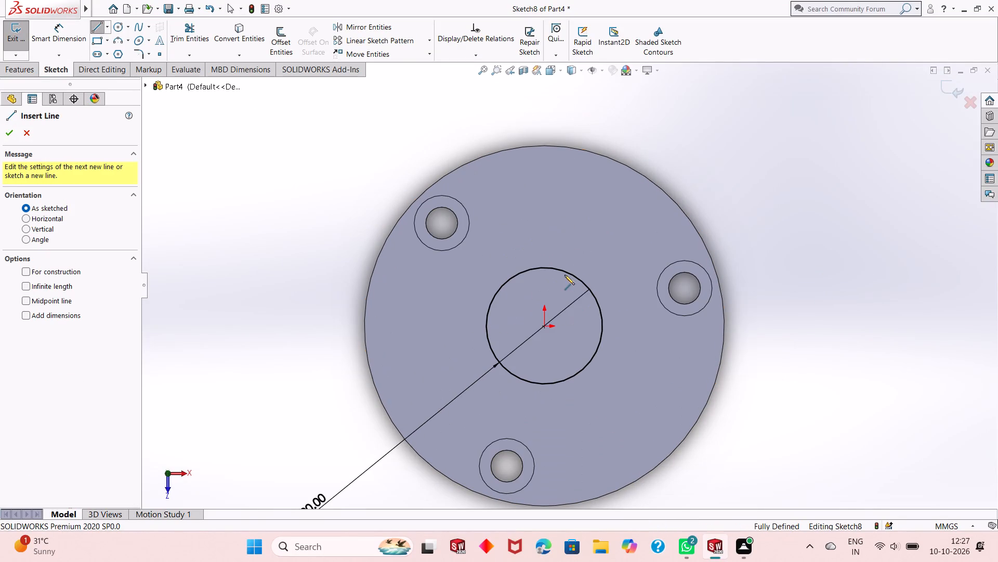
pyautogui.click(546, 327)
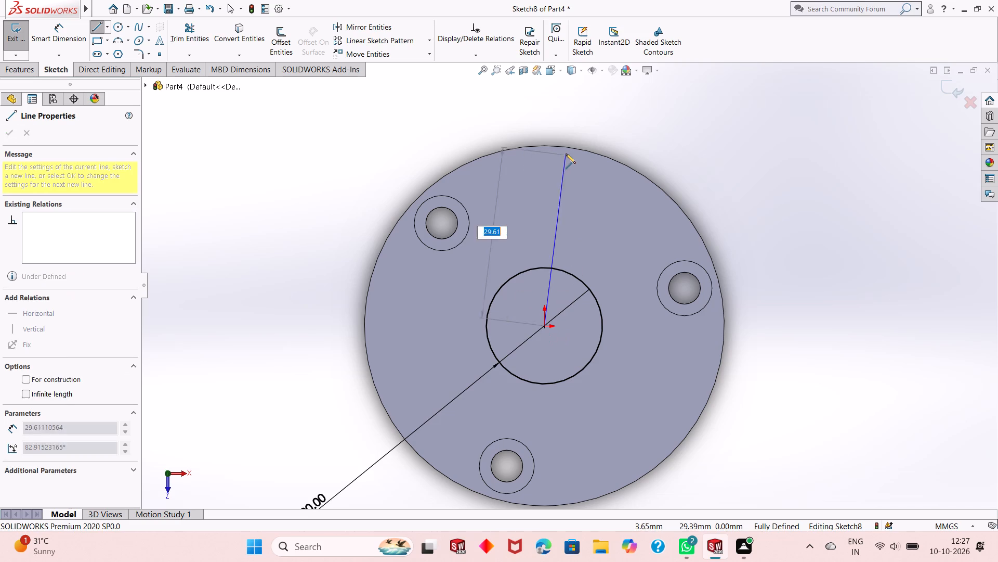
pyautogui.click(545, 109)
pyautogui.press('Escape')
pyautogui.press('Escape')
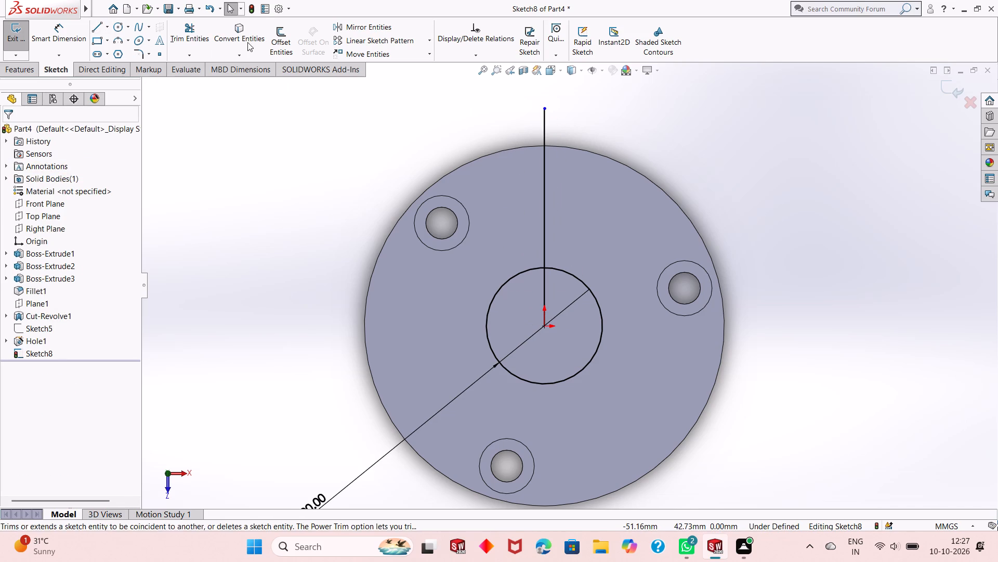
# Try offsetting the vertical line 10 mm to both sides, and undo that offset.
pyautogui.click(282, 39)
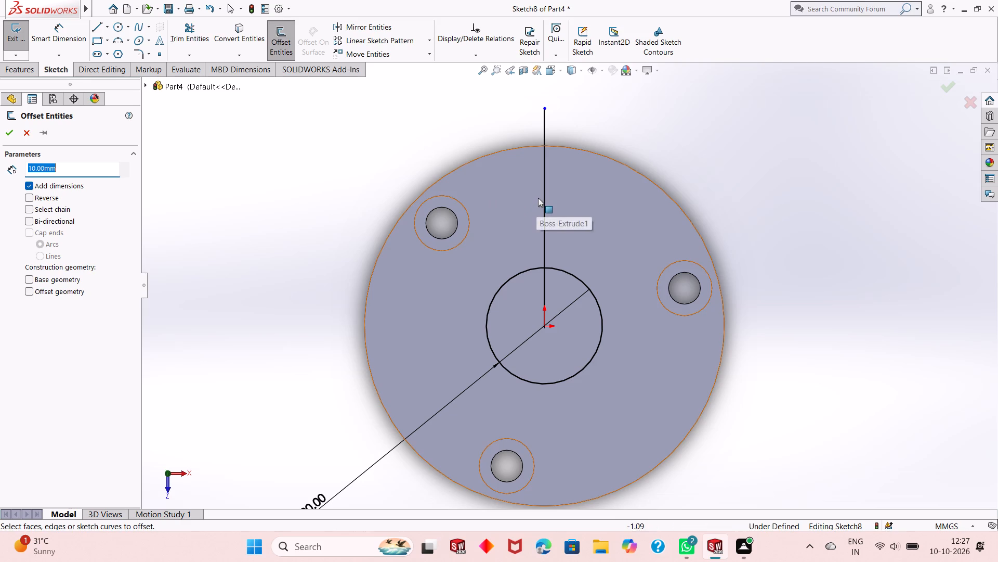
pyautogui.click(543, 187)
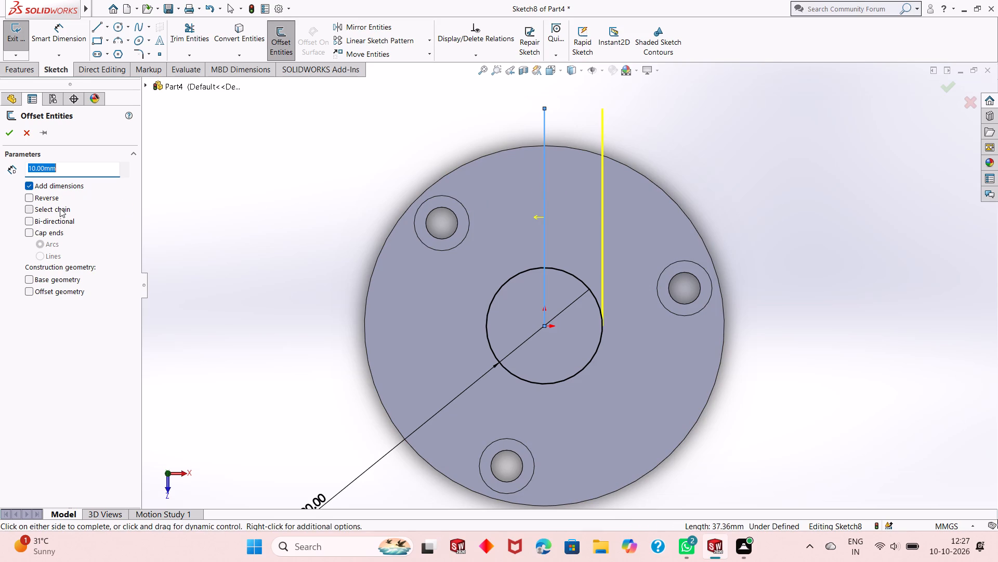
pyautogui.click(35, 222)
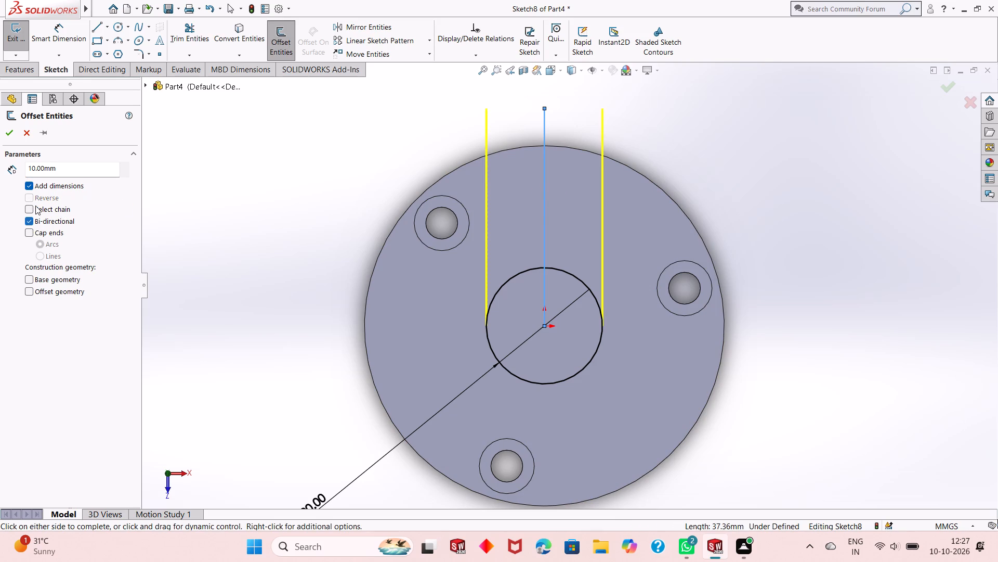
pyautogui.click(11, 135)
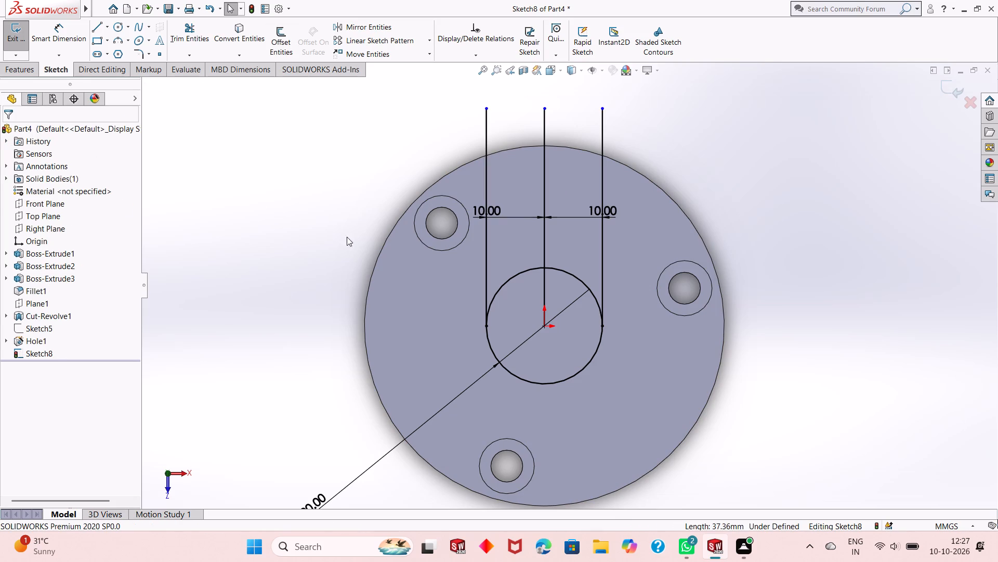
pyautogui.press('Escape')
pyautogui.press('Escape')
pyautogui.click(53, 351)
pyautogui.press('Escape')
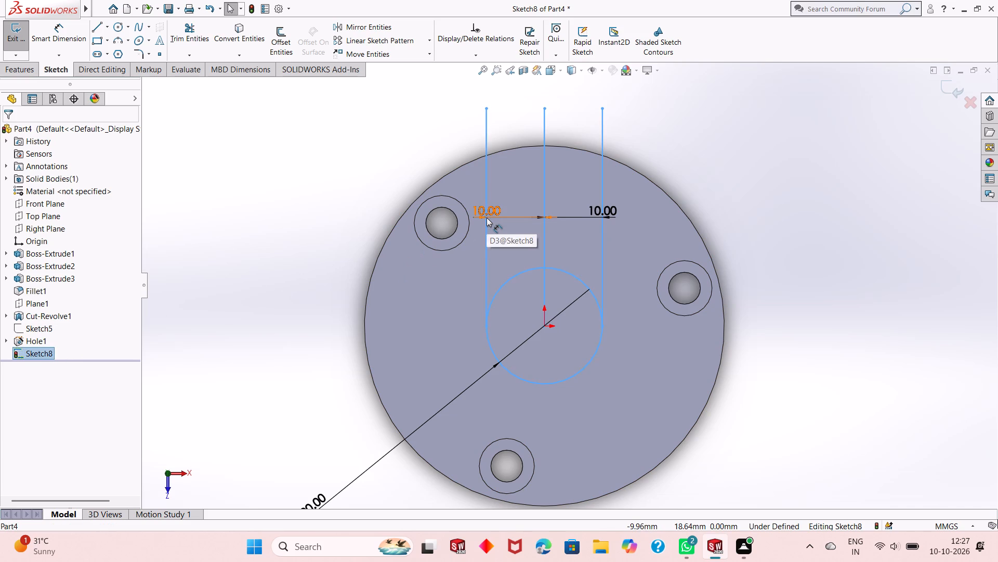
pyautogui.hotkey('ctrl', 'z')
# Offset the vertical line from the origin 5 mm bi-directionally, with dimensions added.
pyautogui.click(283, 50)
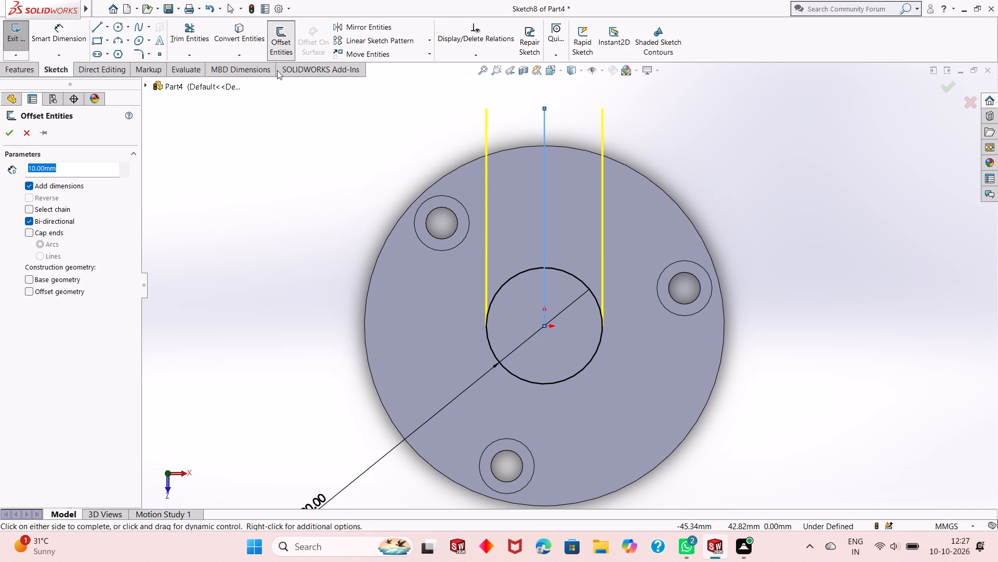
pyautogui.press('5')
pyautogui.press('Return')
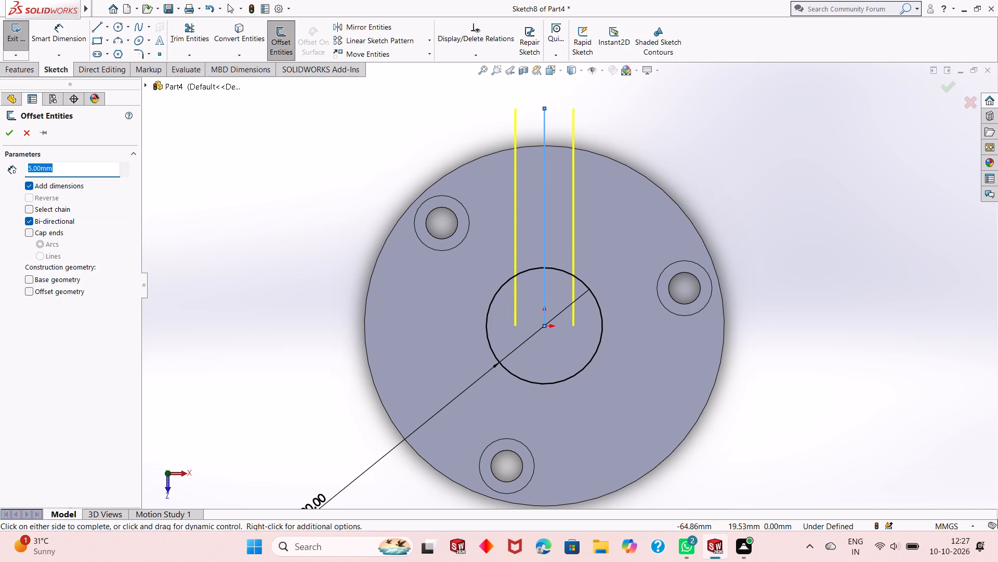
pyautogui.click(7, 135)
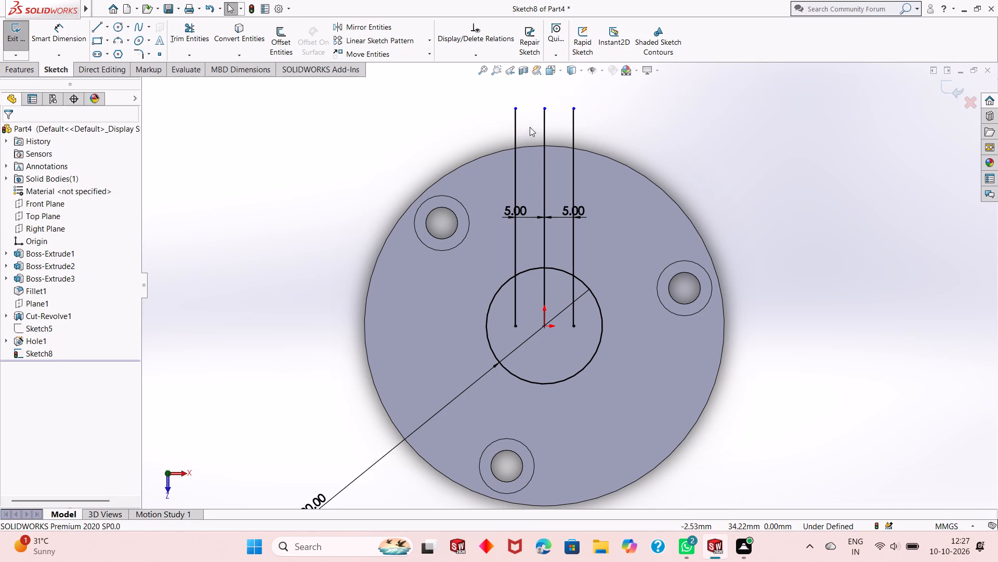
# Offset the same central vertical line 10 mm bi-directionally, with dimensions added.
pyautogui.click(546, 123)
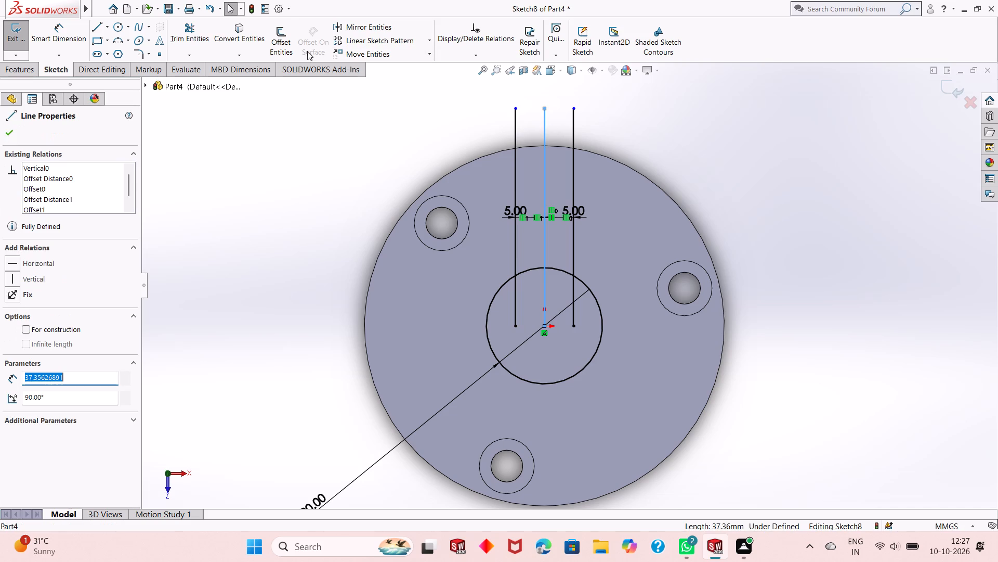
pyautogui.click(273, 47)
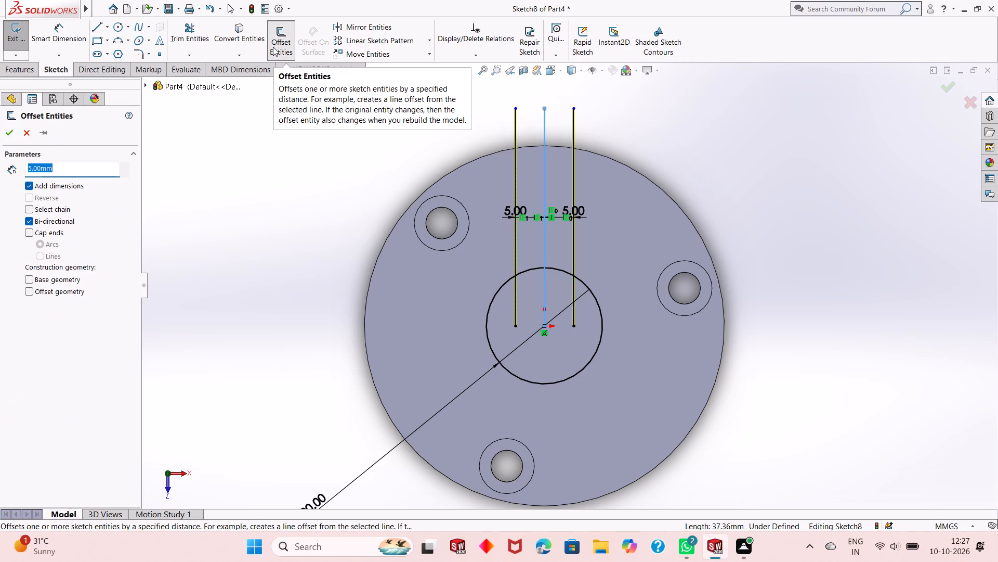
pyautogui.write('10')
pyautogui.press('Return')
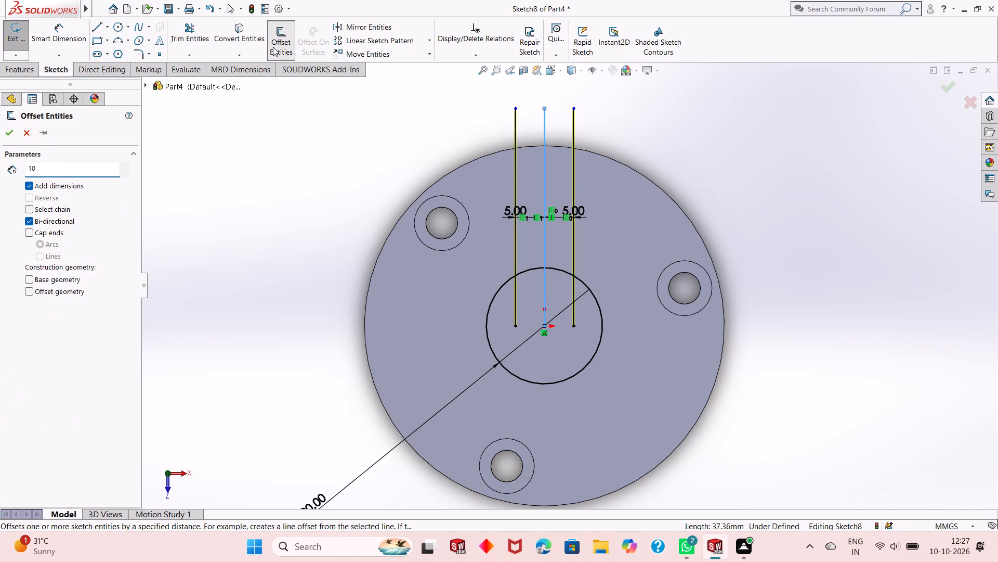
pyautogui.press('Return')
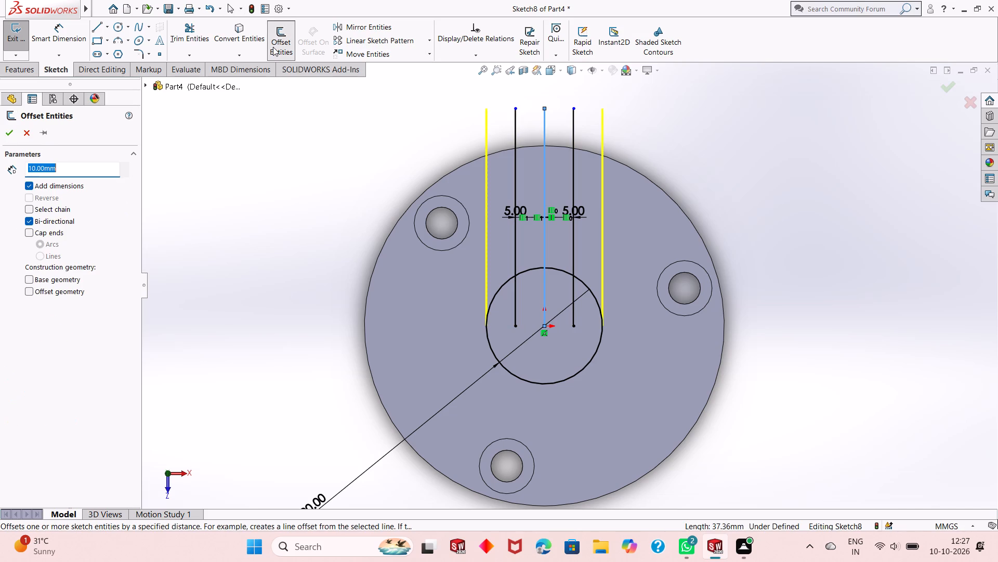
pyautogui.click(7, 136)
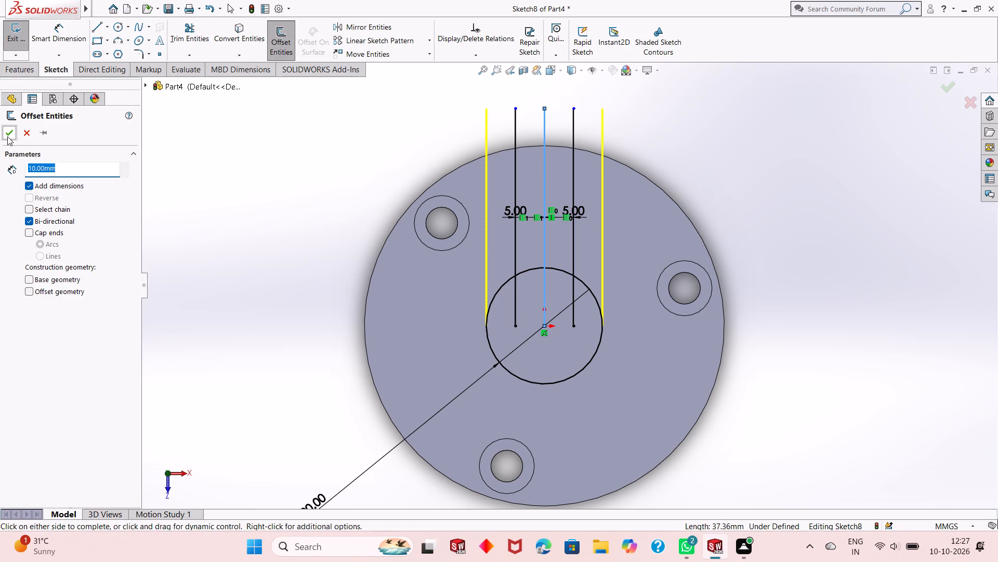
# Convert the central vertical line to construction geometry.
pyautogui.click(547, 186)
pyautogui.click(593, 154)
pyautogui.click(727, 187)
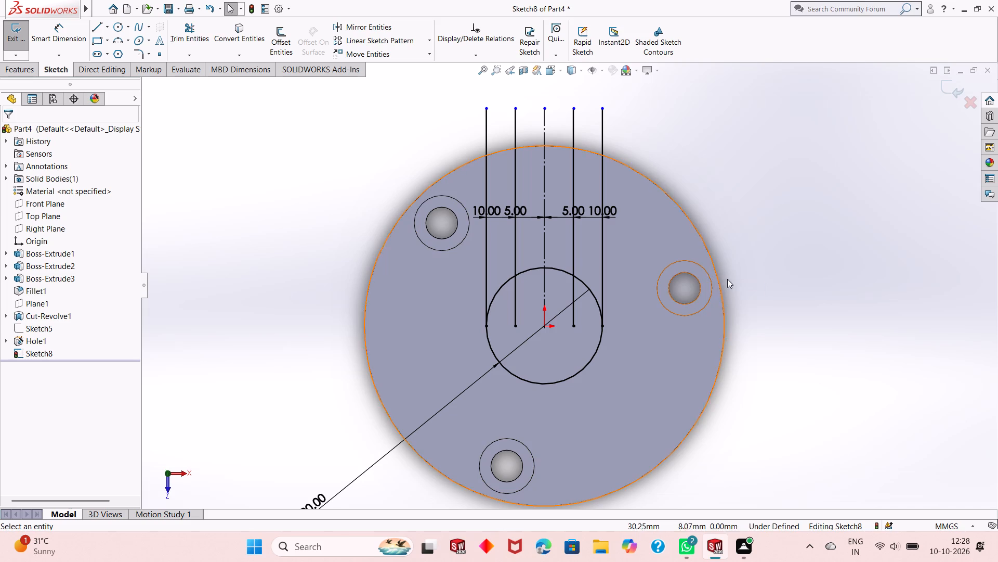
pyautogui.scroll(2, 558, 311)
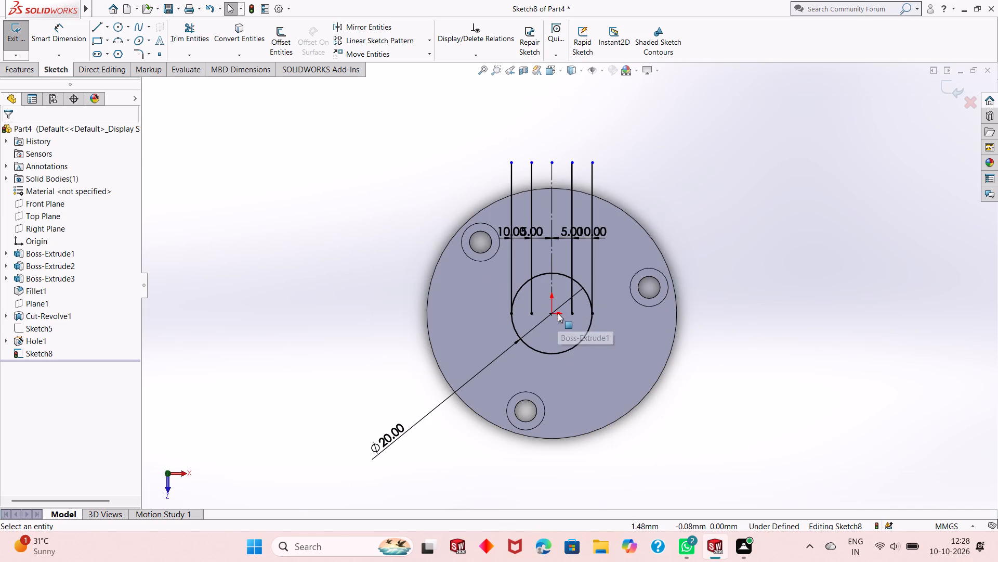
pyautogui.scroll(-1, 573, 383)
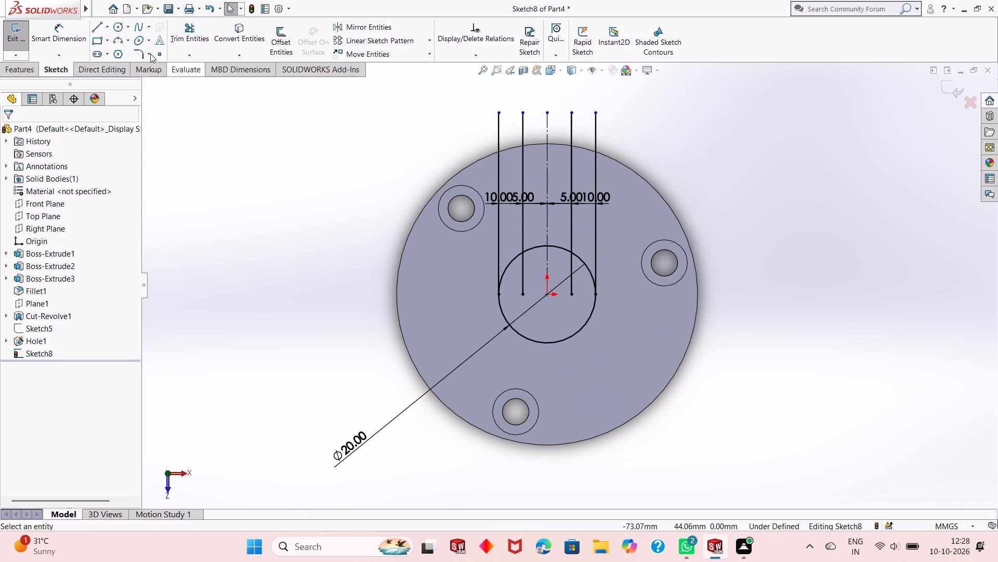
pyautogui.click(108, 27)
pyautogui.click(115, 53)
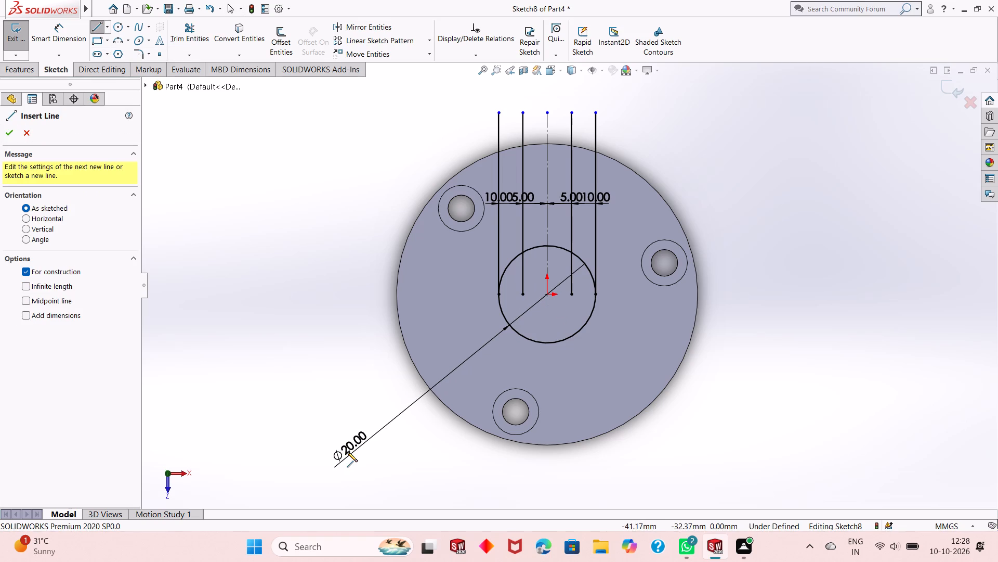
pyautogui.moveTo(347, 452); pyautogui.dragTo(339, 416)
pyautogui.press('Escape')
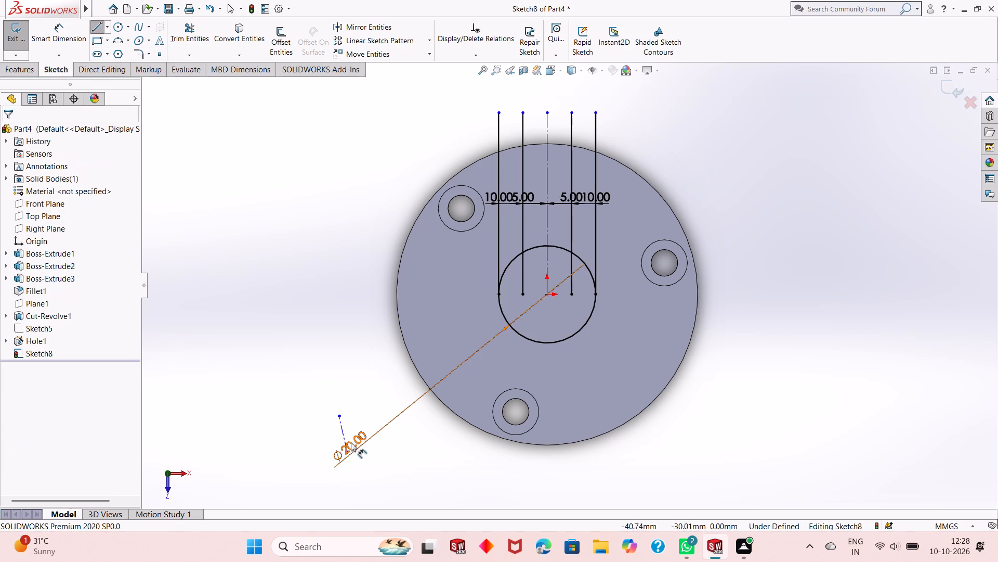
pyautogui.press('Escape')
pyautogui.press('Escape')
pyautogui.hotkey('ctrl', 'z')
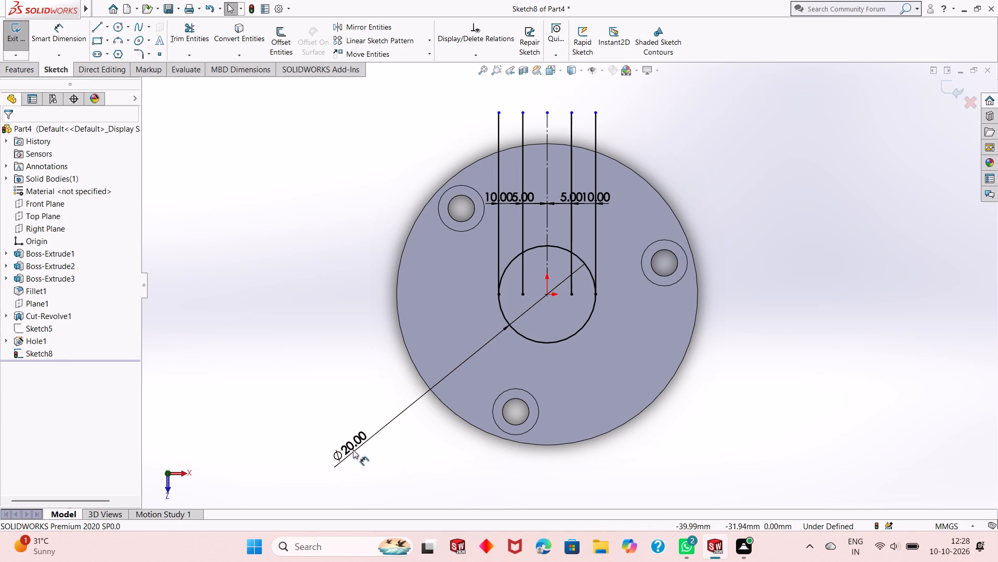
# Move the central circle's diameter dimension close to the circle, inside the disc's outline.
pyautogui.moveTo(353, 450); pyautogui.dragTo(502, 321)
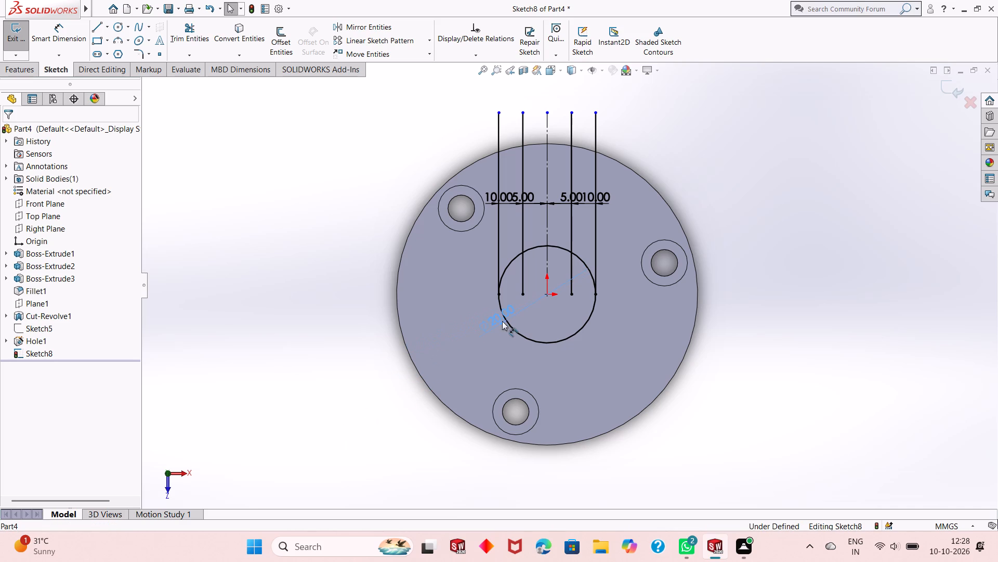
pyautogui.moveTo(502, 321); pyautogui.dragTo(483, 317)
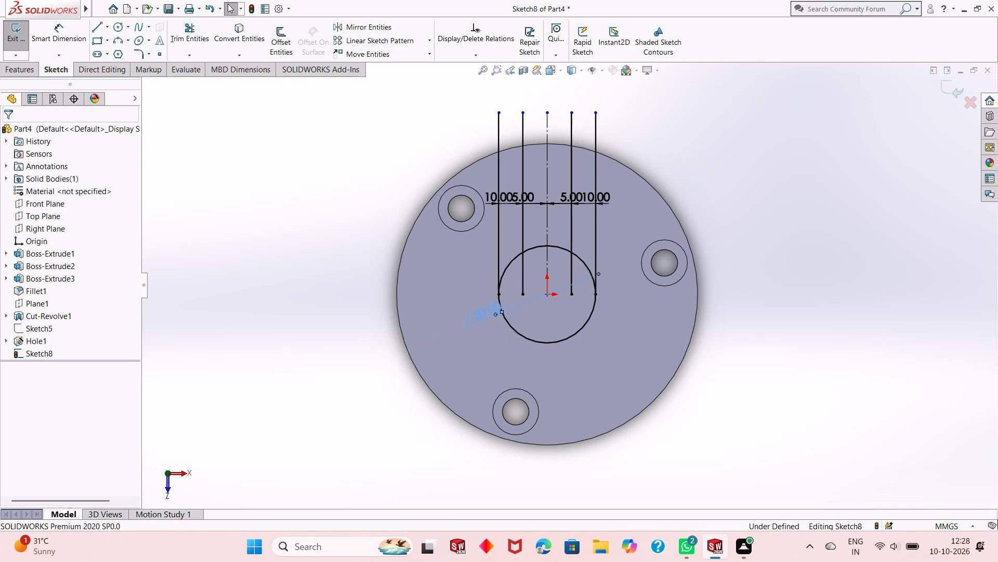
pyautogui.press('Escape')
pyautogui.press('Escape')
pyautogui.press('Escape')
pyautogui.moveTo(478, 304); pyautogui.dragTo(457, 302)
pyautogui.press('Escape')
pyautogui.press('Escape')
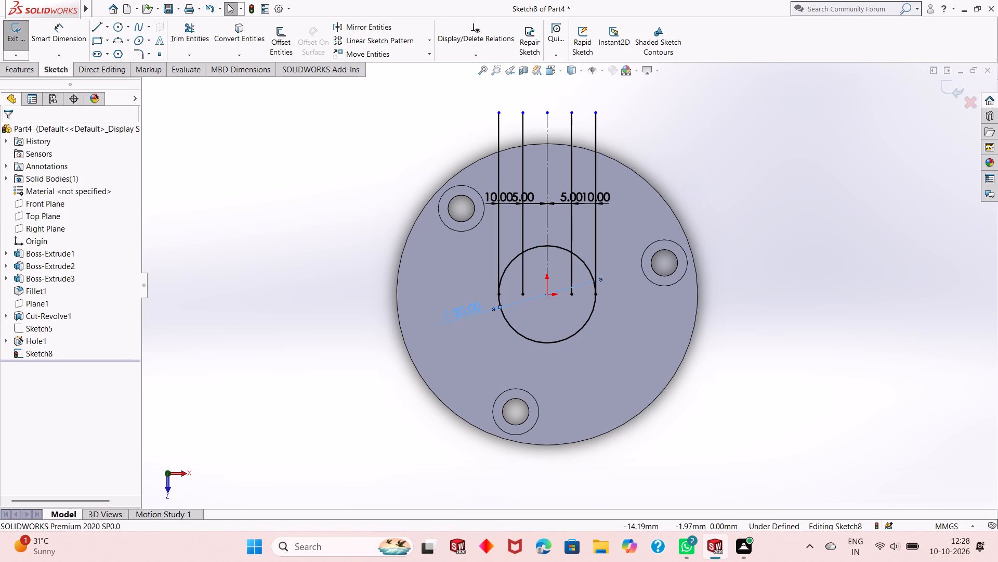
pyautogui.press('Escape')
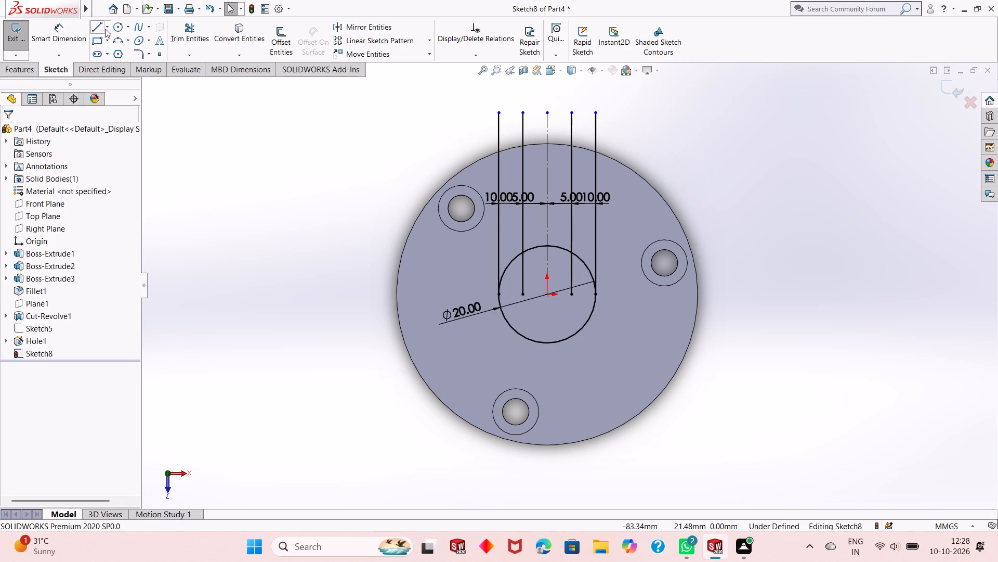
# Draw a slanted centerline about 42 mm long from the origin, extending past the disc's lower-left outer edge.
pyautogui.click(108, 29)
pyautogui.click(117, 53)
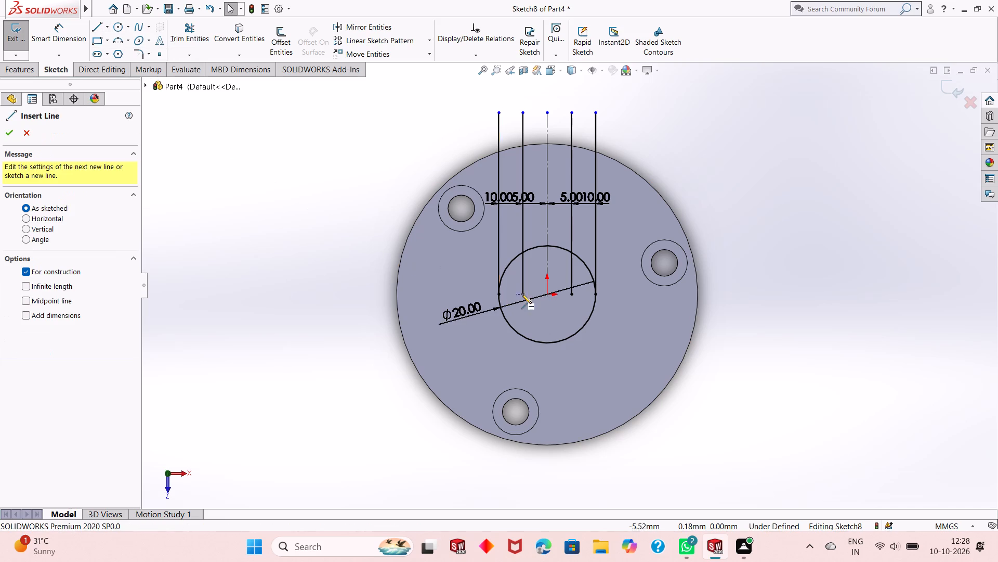
pyautogui.click(546, 296)
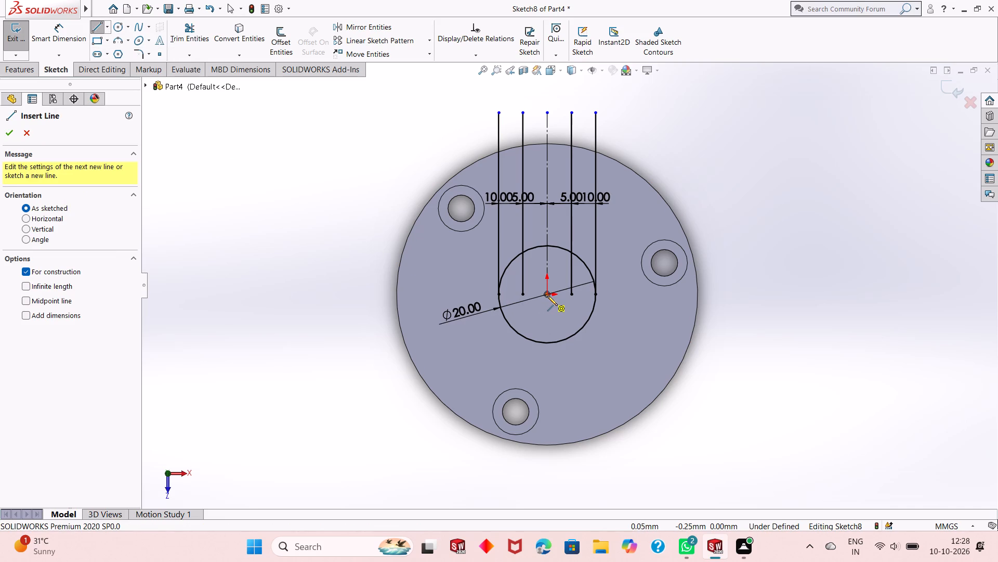
pyautogui.click(432, 463)
pyautogui.press('Escape')
pyautogui.press('Escape')
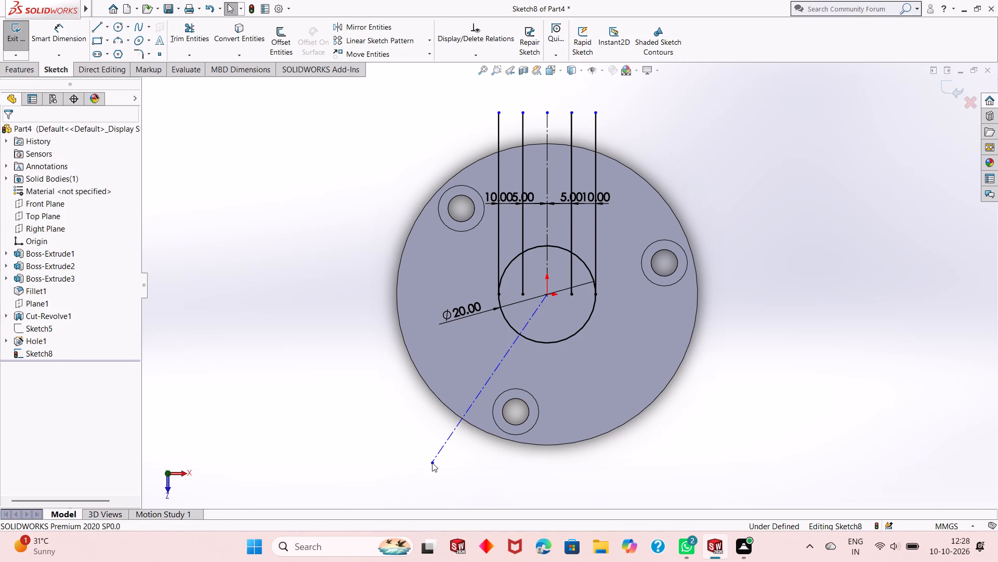
pyautogui.press('Escape')
# Dimension the angle between the slanted centerline and the vertical centerline and set it to 120°.
pyautogui.click(42, 34)
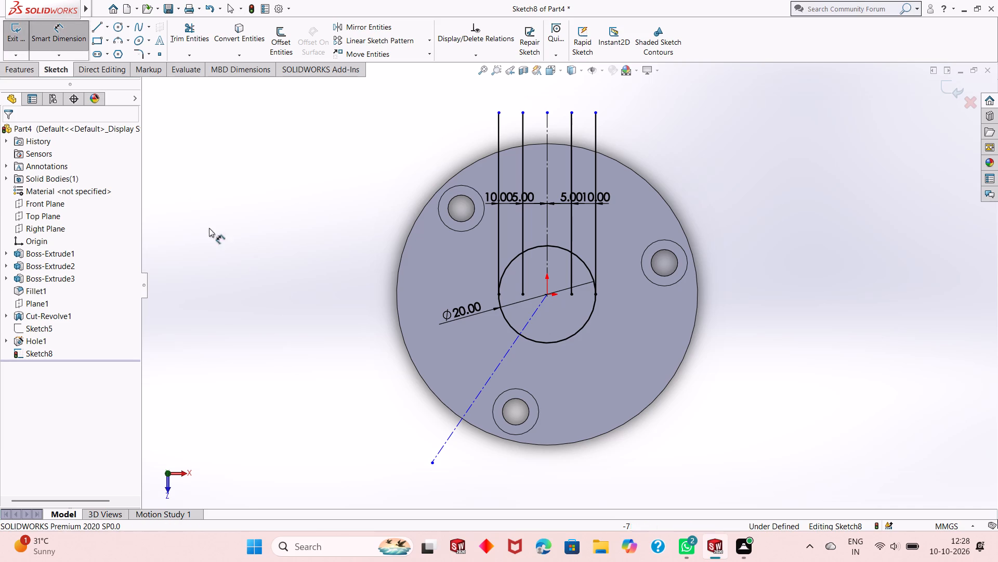
pyautogui.click(446, 441)
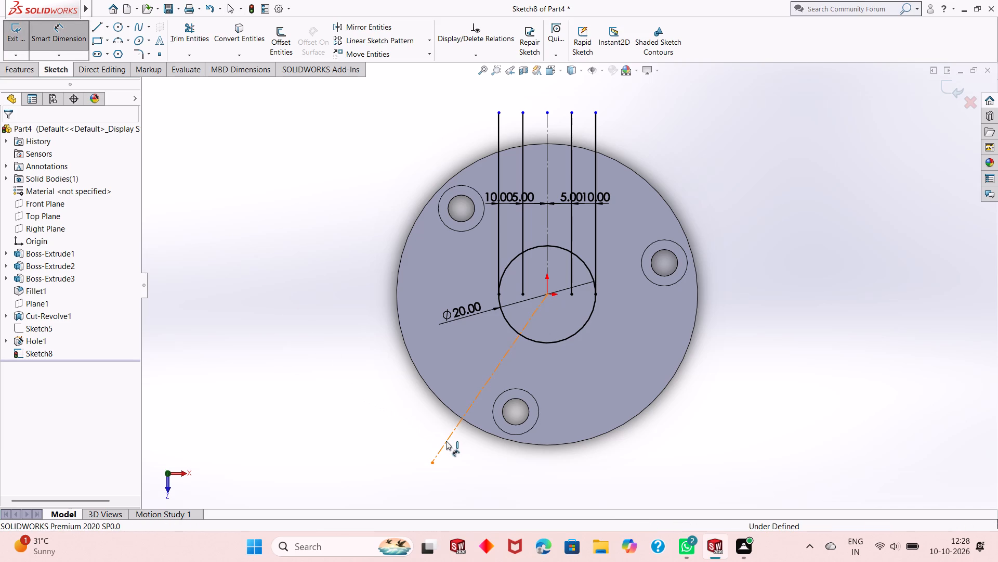
pyautogui.click(548, 296)
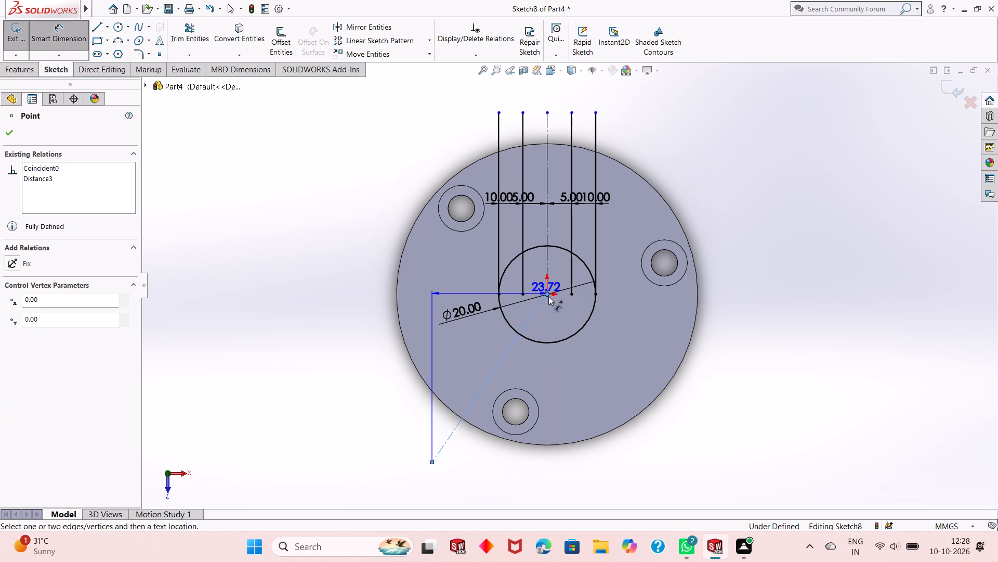
pyautogui.click(544, 267)
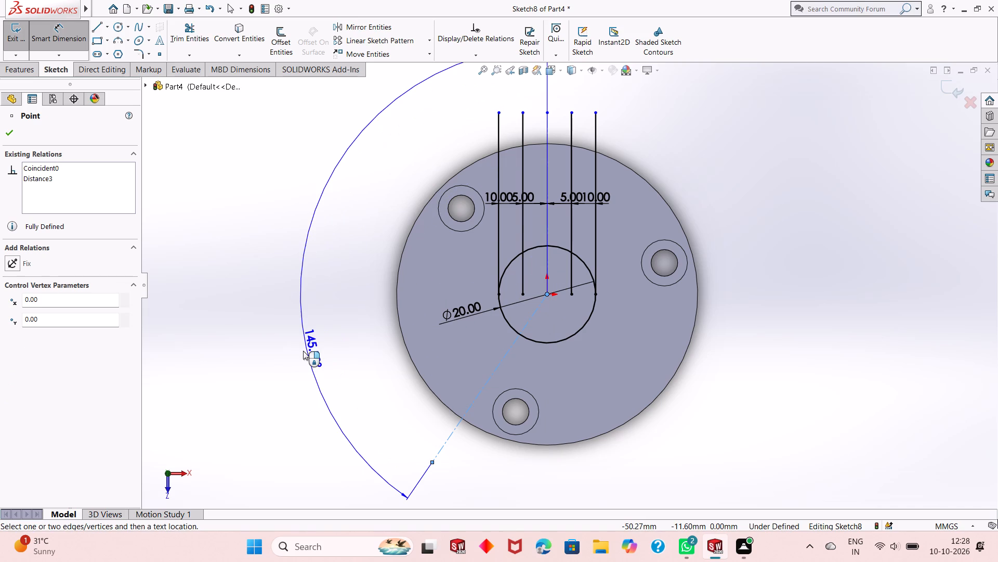
pyautogui.click(303, 351)
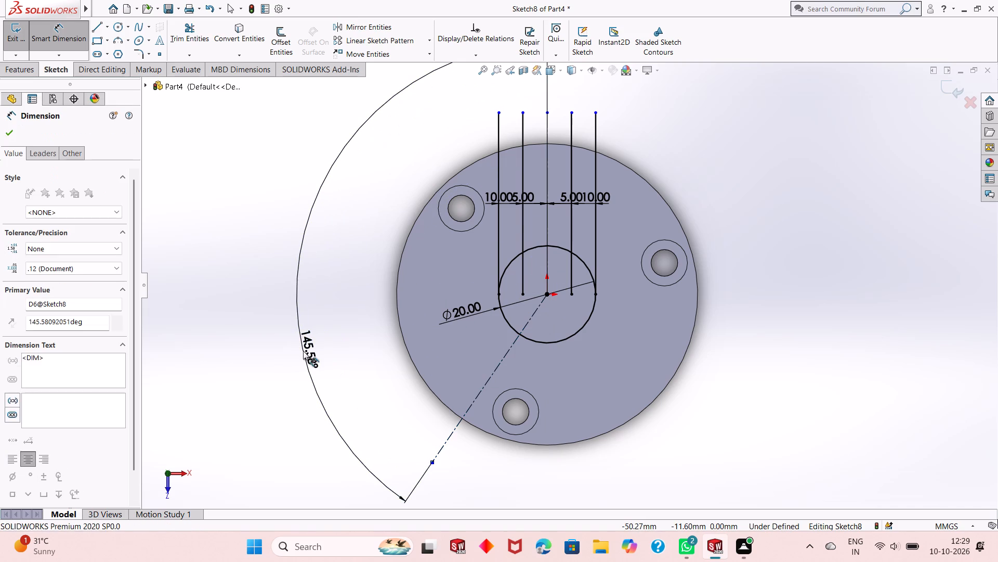
pyautogui.write('120')
pyautogui.press('Return')
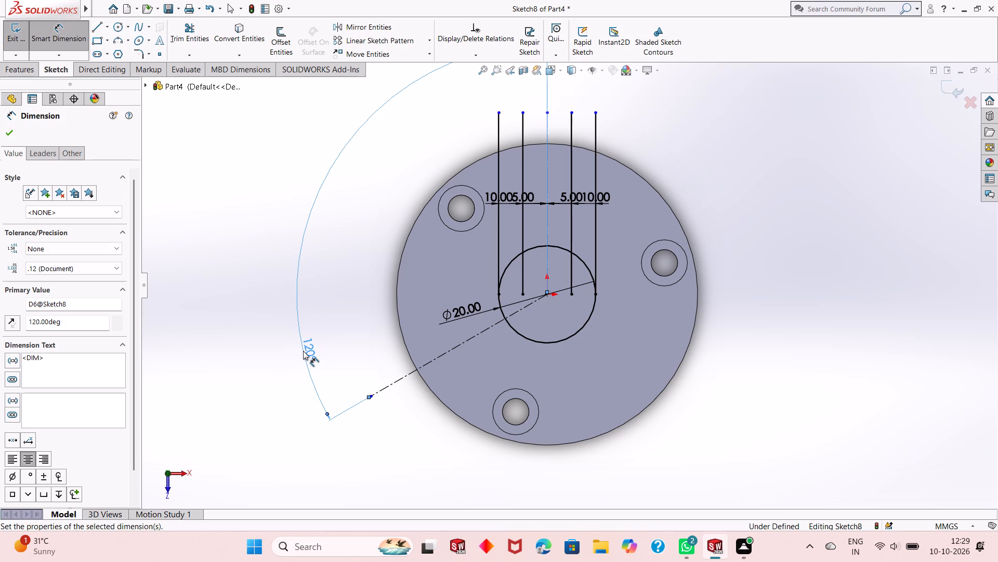
pyautogui.press('Escape')
pyautogui.press('Escape')
# Offset the lower-left slanted centerline by 10 mm to both sides with dimensions added.
pyautogui.scroll(-1, 522, 304)
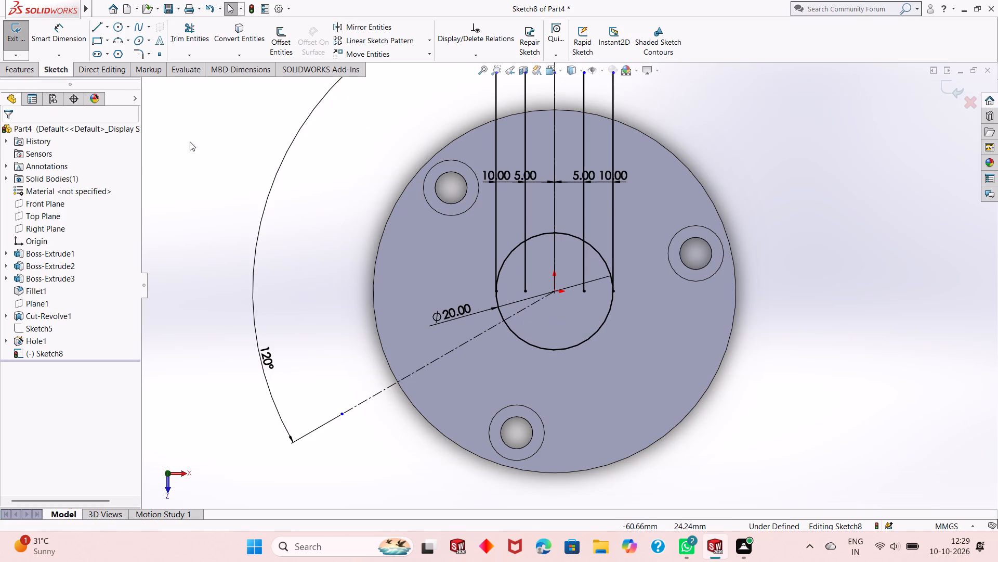
pyautogui.click(270, 47)
pyautogui.click(387, 390)
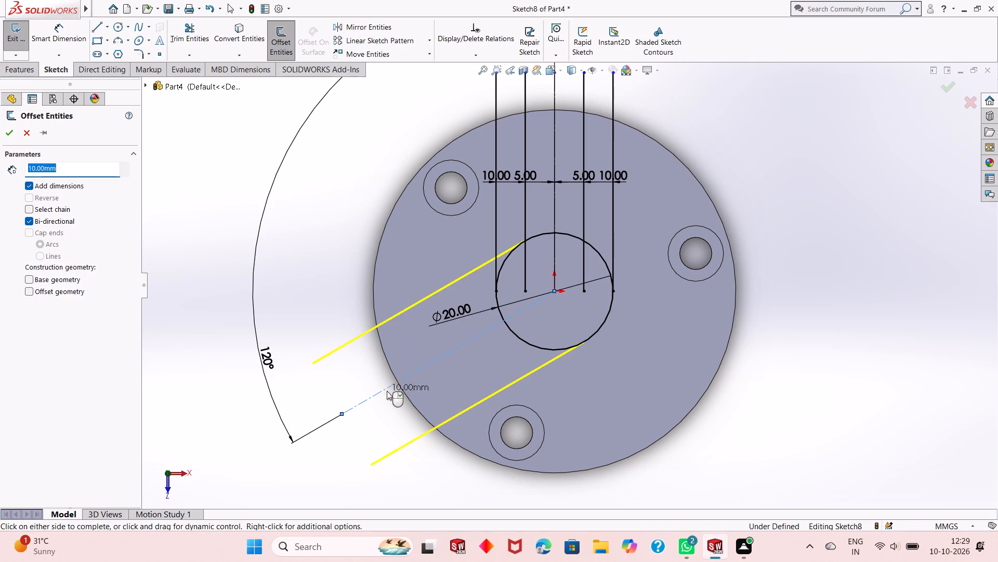
pyautogui.click(12, 137)
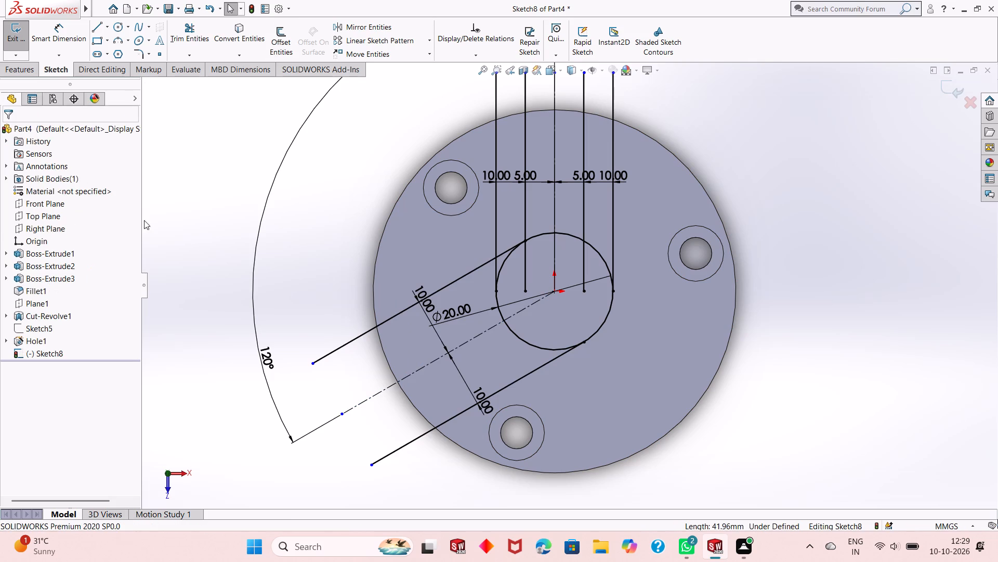
# Offset the same lower-left slanted centerline by 5 mm to both sides with dimensions added.
pyautogui.click(367, 399)
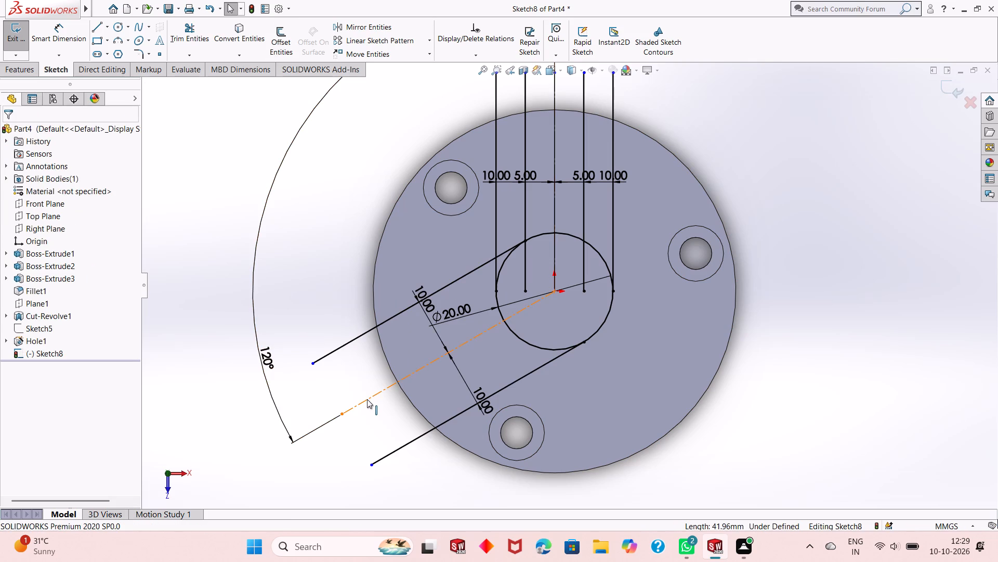
pyautogui.click(279, 48)
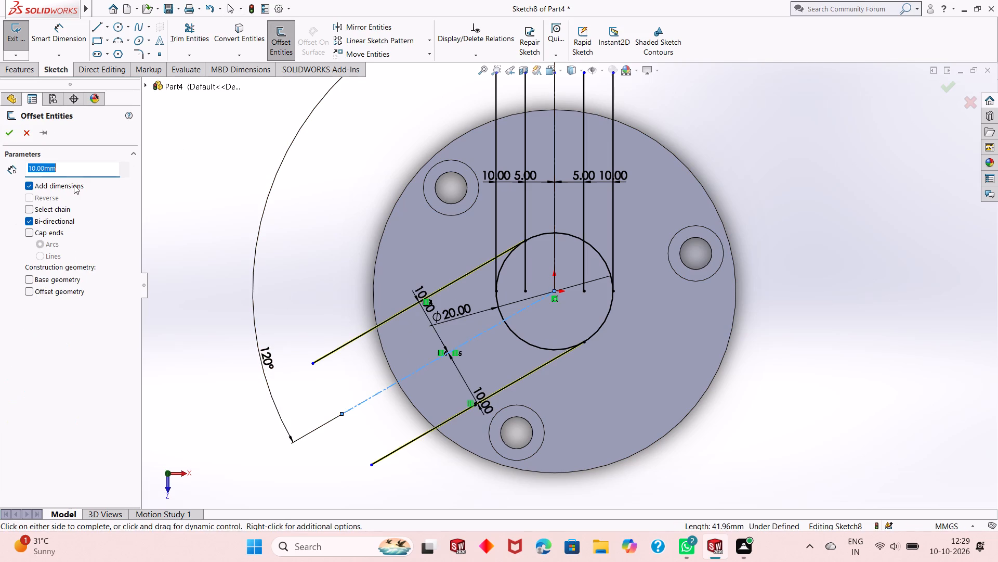
pyautogui.press('5')
pyautogui.press('Return')
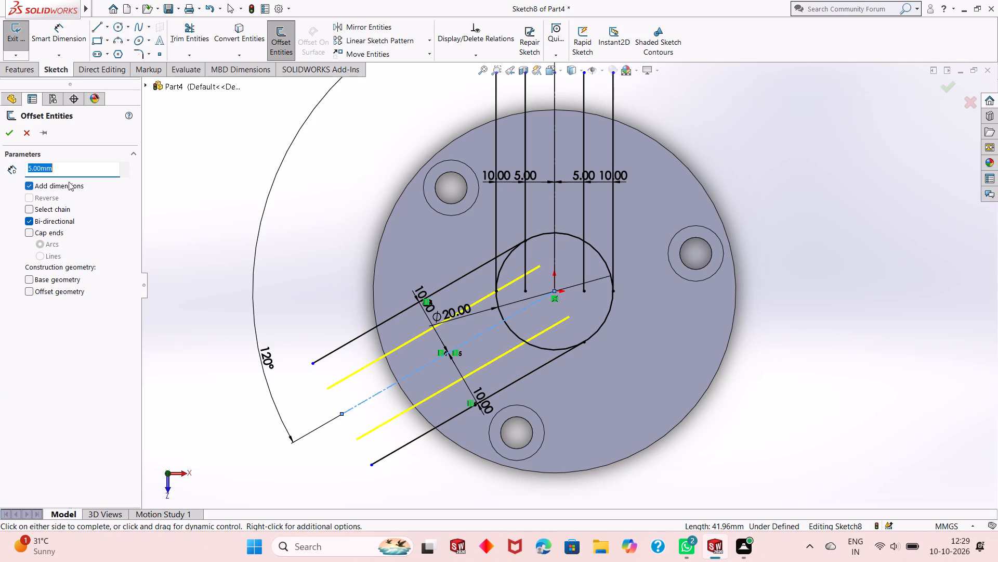
pyautogui.click(10, 139)
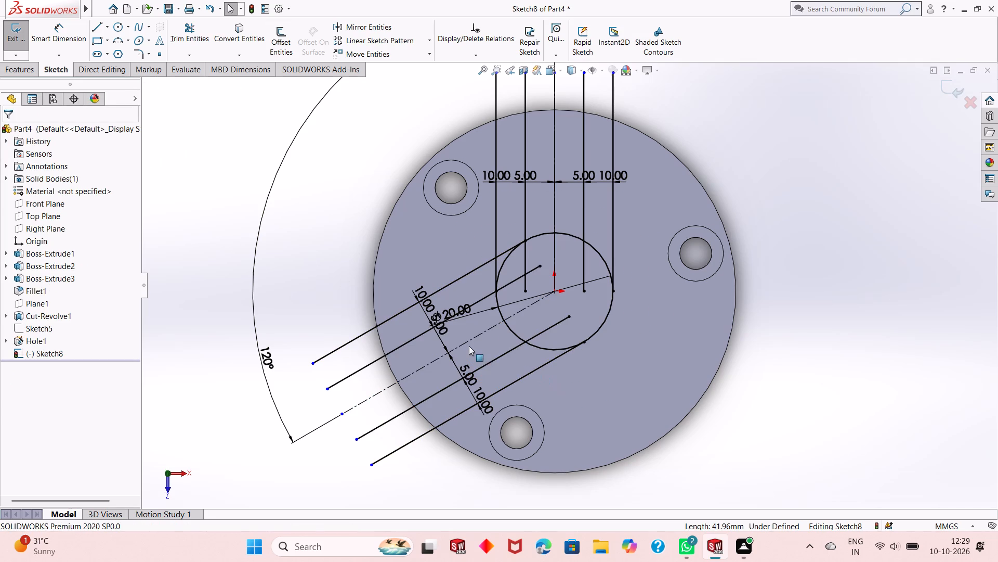
# Draw a slanted centerline about 48 mm long from the origin, extending past the disc's lower-right outer edge.
pyautogui.scroll(3, 468, 346)
pyautogui.scroll(-1, 737, 357)
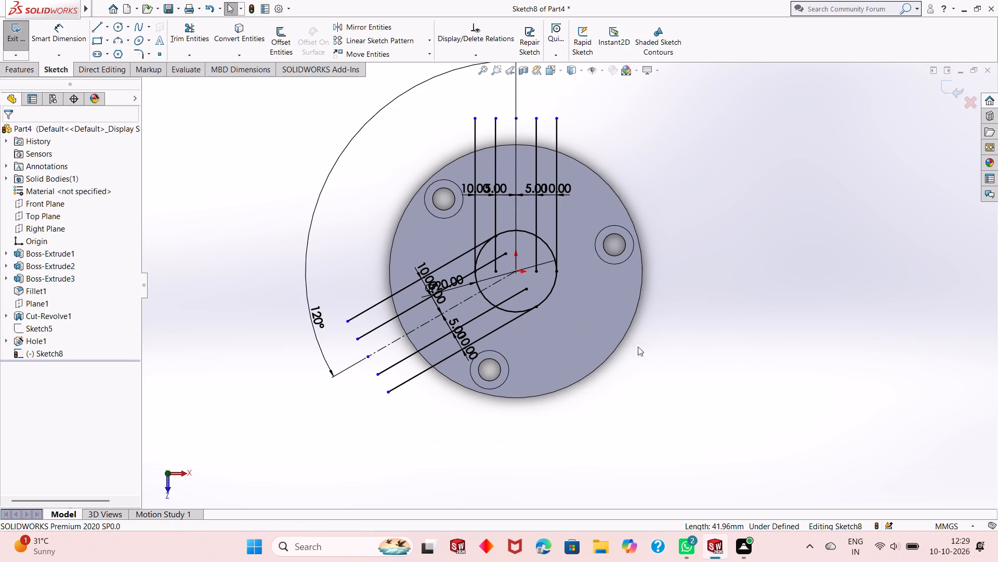
pyautogui.scroll(-1, 534, 287)
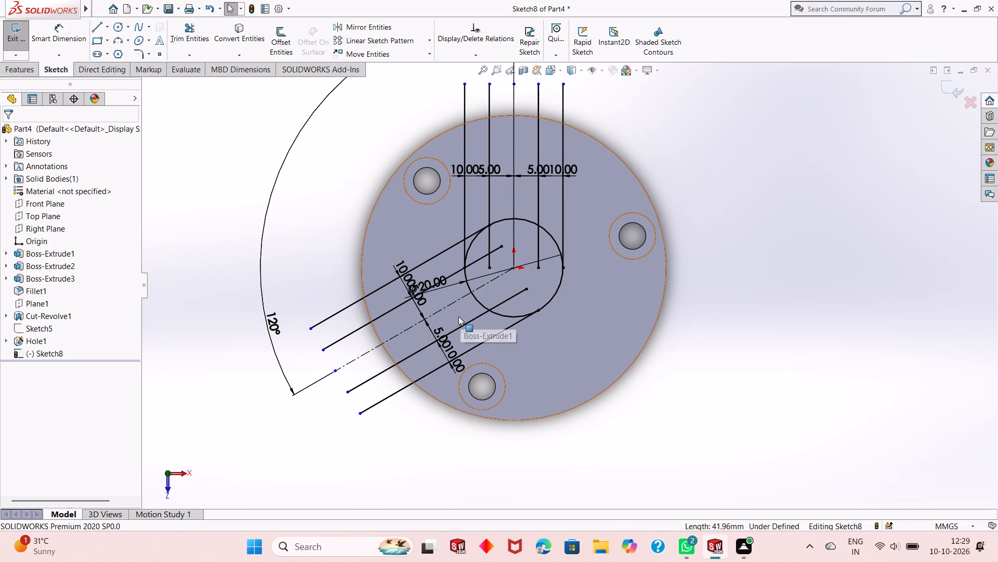
pyautogui.scroll(1, 458, 316)
pyautogui.scroll(-1, 648, 248)
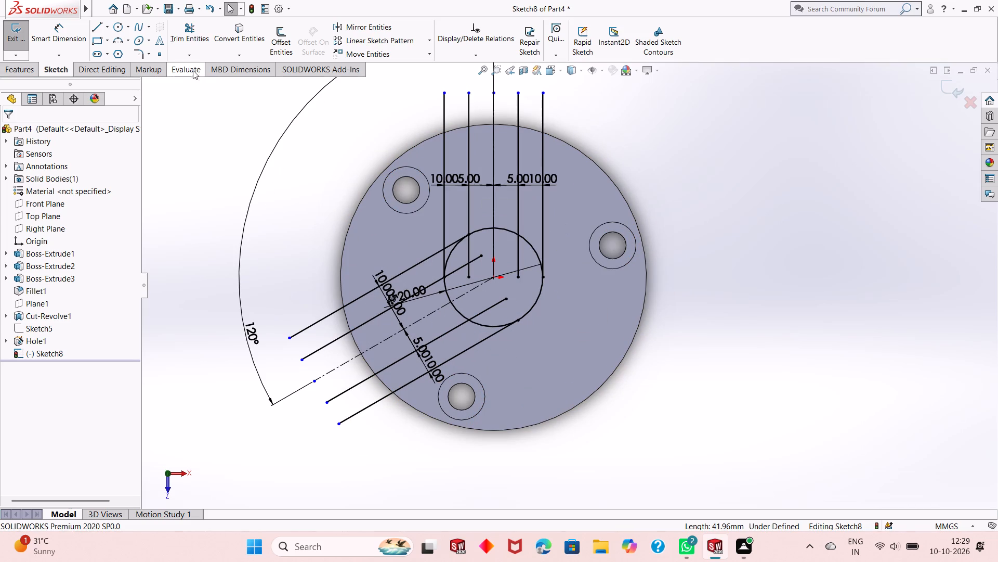
pyautogui.click(109, 29)
pyautogui.click(112, 48)
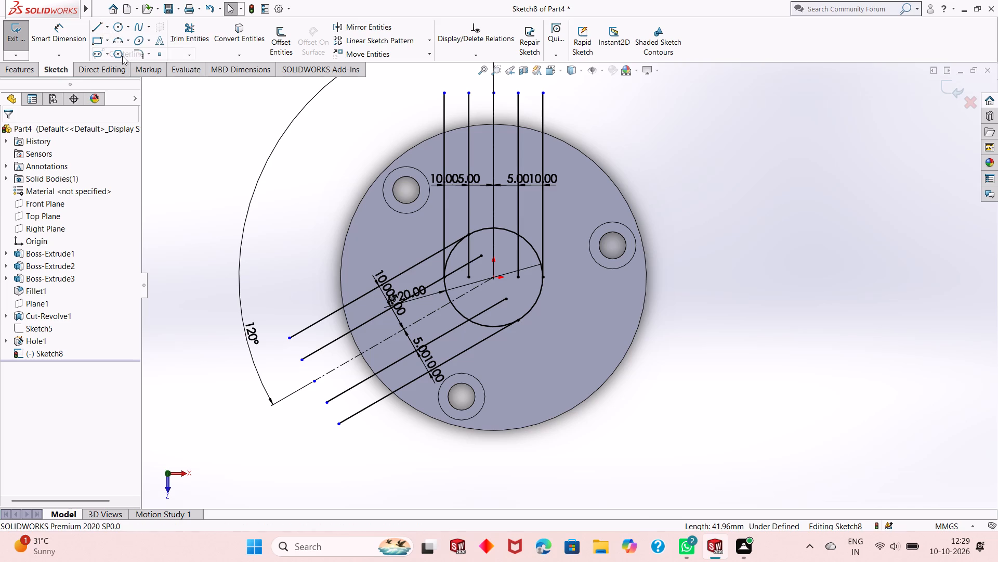
pyautogui.click(496, 279)
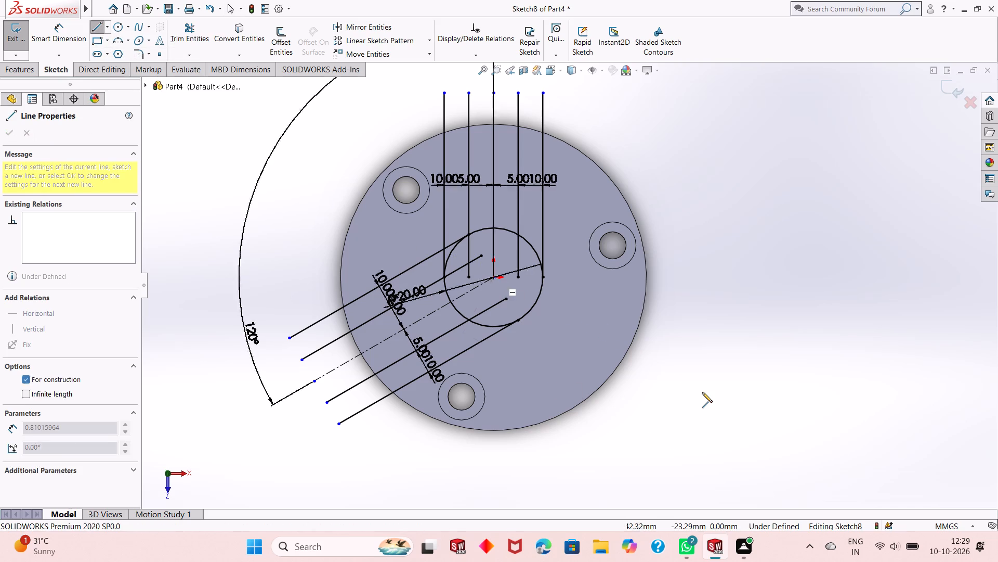
pyautogui.click(702, 392)
pyautogui.rightClick(706, 361)
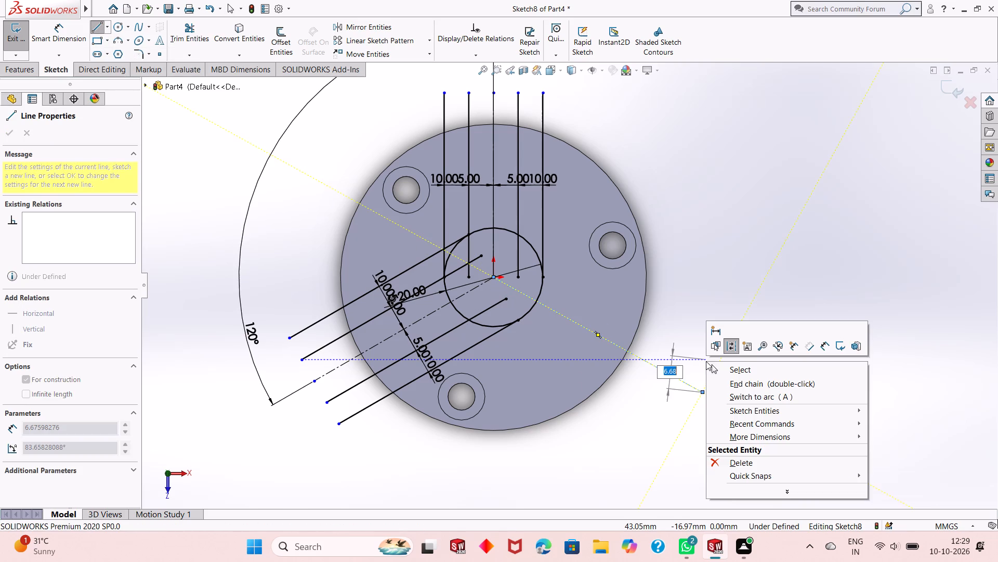
pyautogui.click(709, 369)
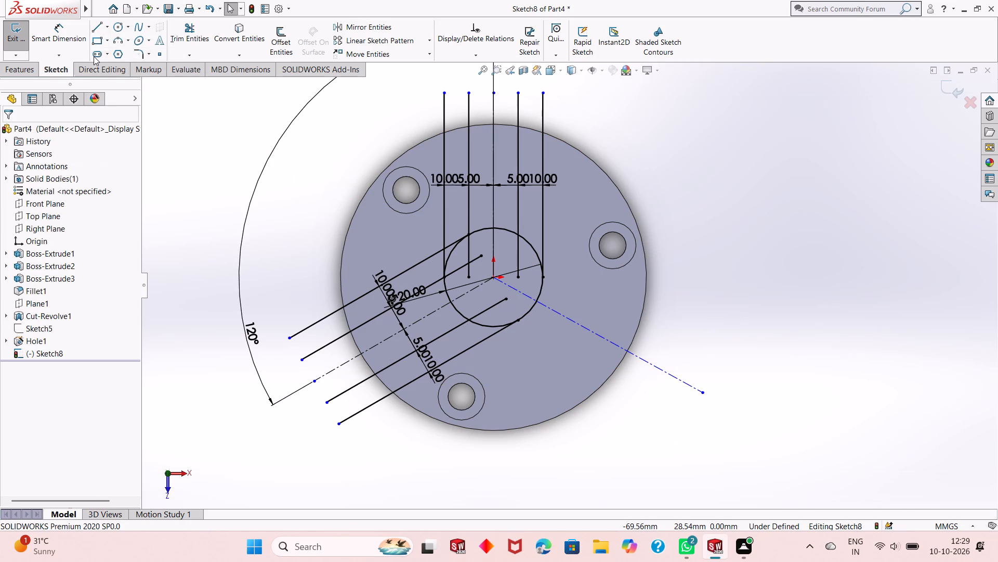
# Dimension the angle between the lower-right slanted centerline and the vertical centerline and set it to 120°.
pyautogui.click(76, 37)
pyautogui.click(687, 386)
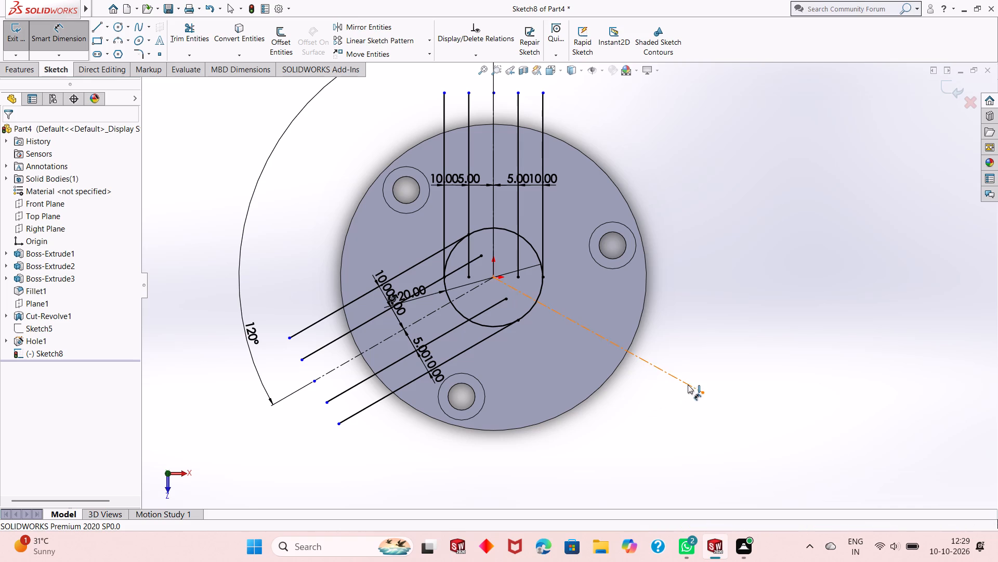
pyautogui.click(493, 276)
pyautogui.click(489, 247)
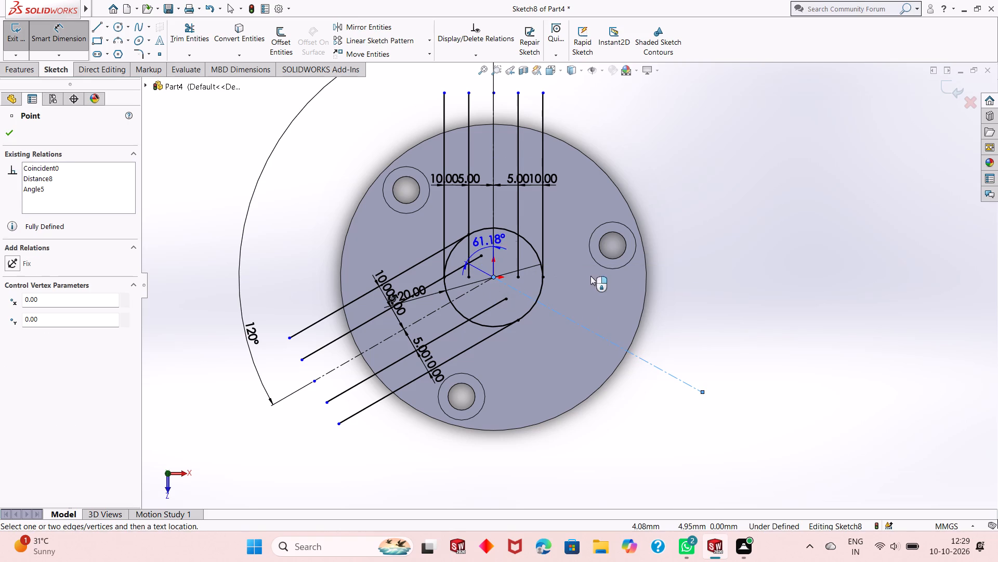
pyautogui.click(713, 328)
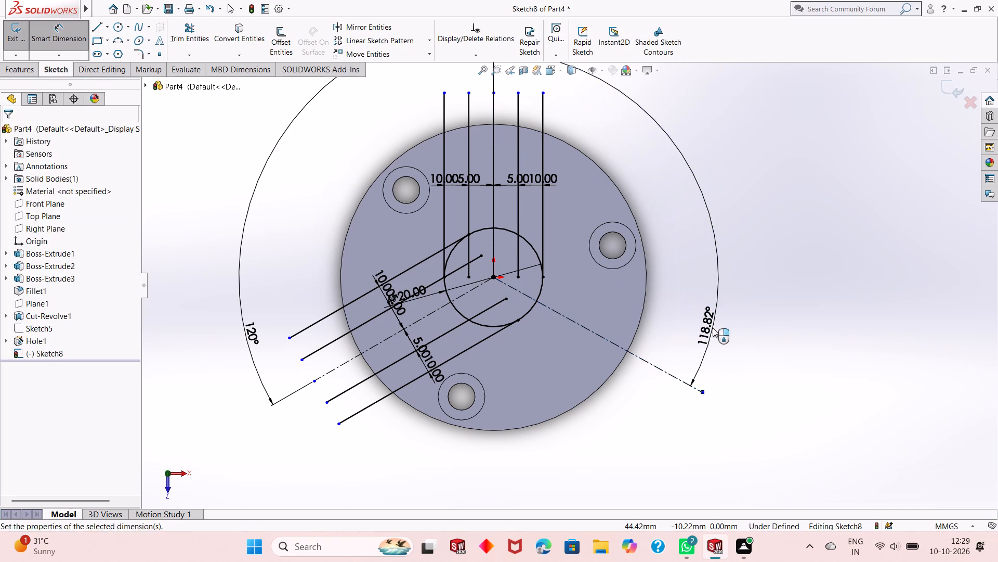
pyautogui.write('120')
pyautogui.press('Return')
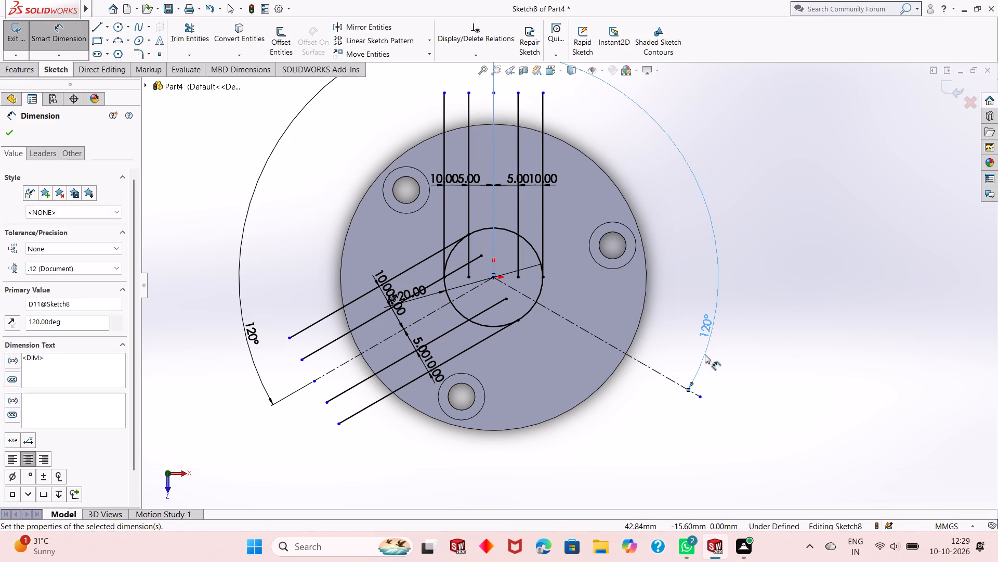
pyautogui.press('Escape')
pyautogui.press('Escape')
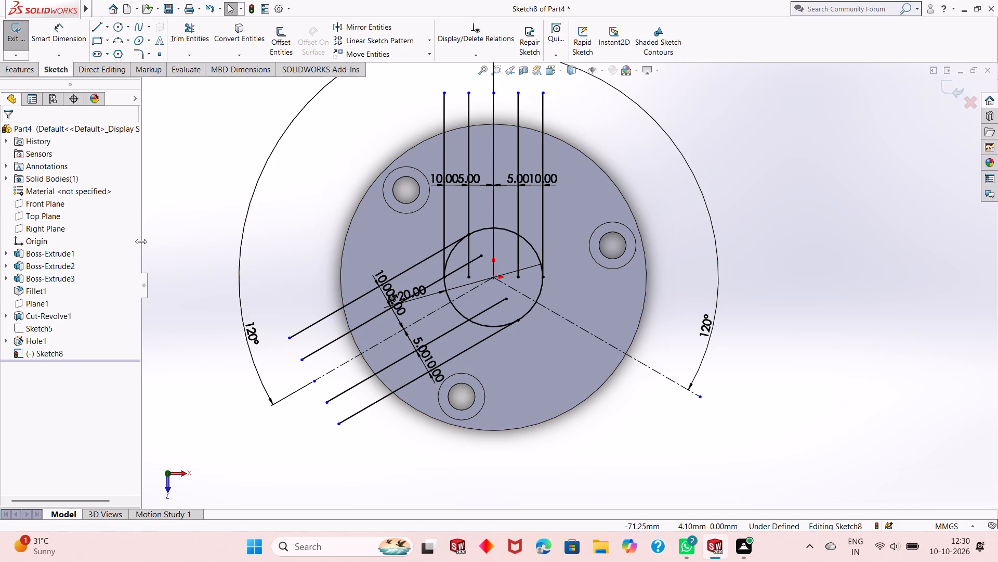
# Offset the lower-right slanted centerline by 5 mm to both sides with dimensions added.
pyautogui.click(286, 53)
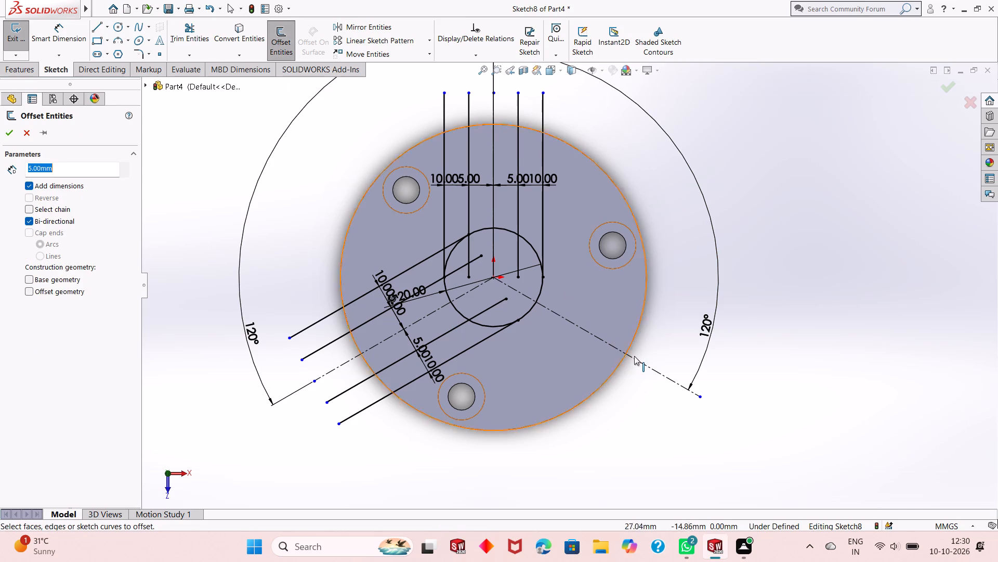
pyautogui.click(635, 356)
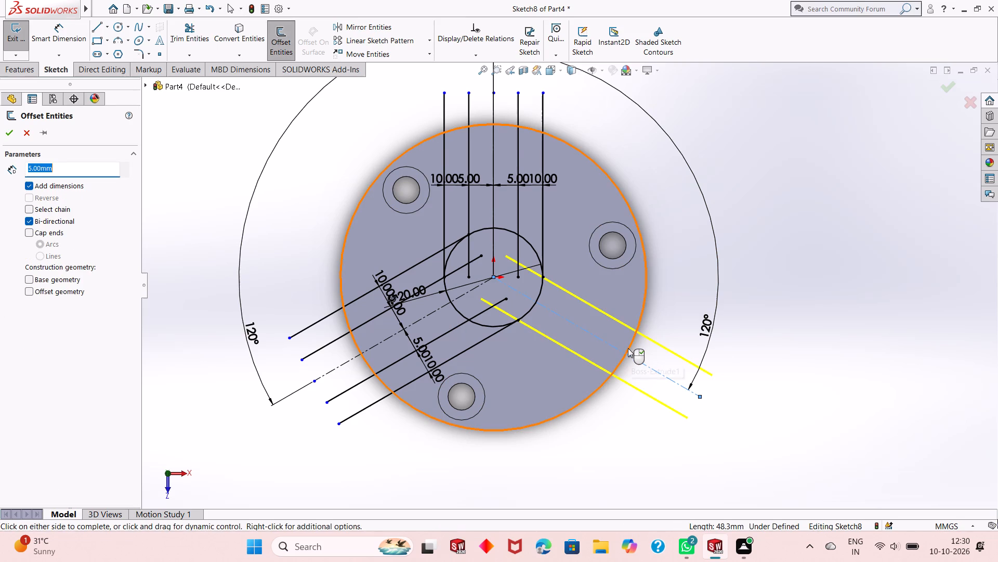
pyautogui.click(9, 126)
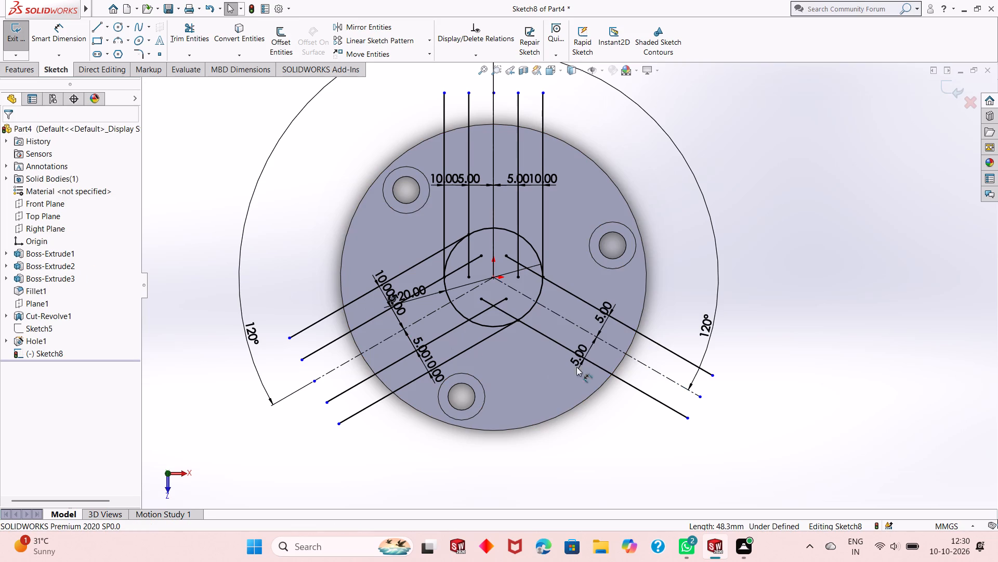
# Offset the same lower-right slanted centerline by 10 mm to both sides with dimensions added.
pyautogui.click(655, 371)
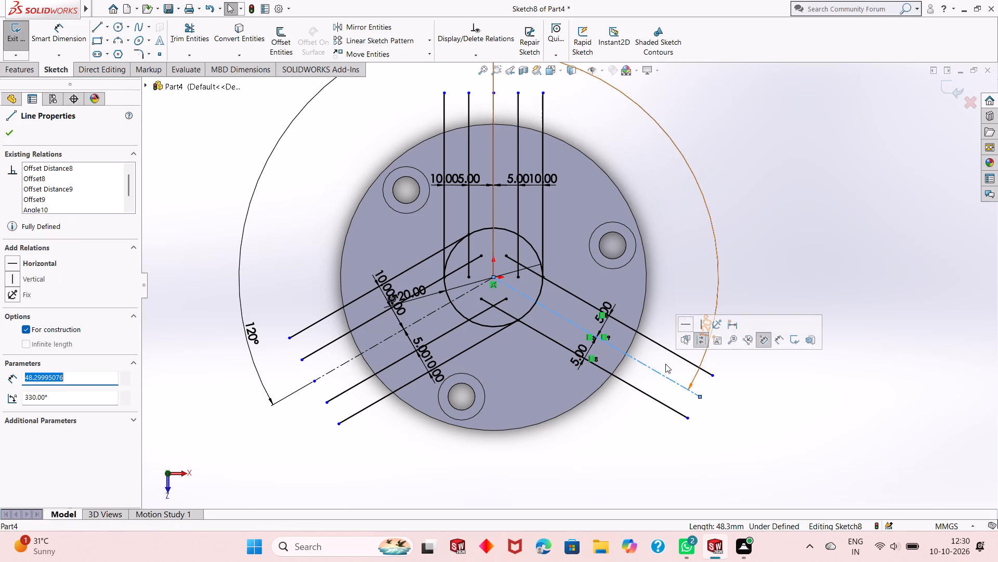
pyautogui.click(279, 51)
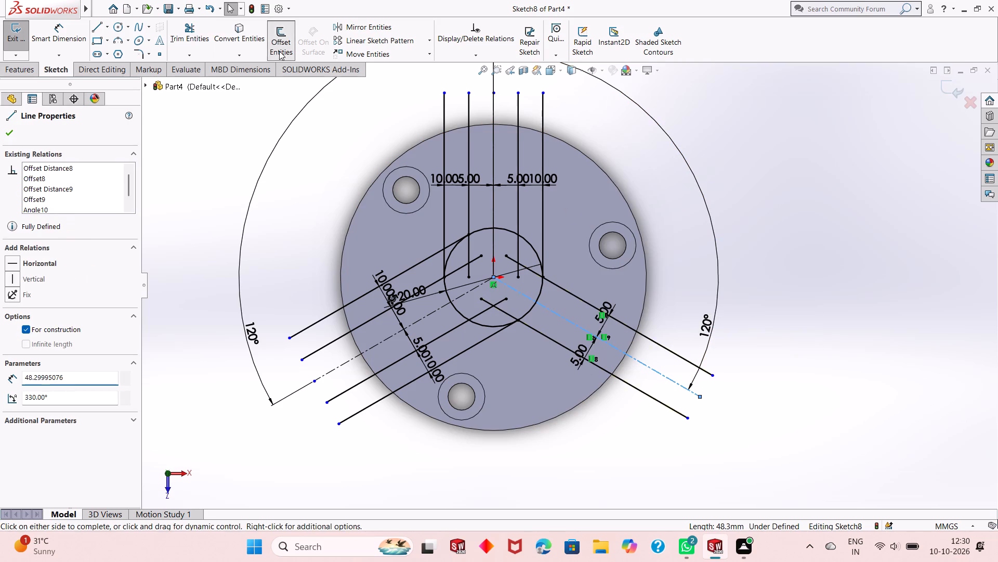
pyautogui.write('10')
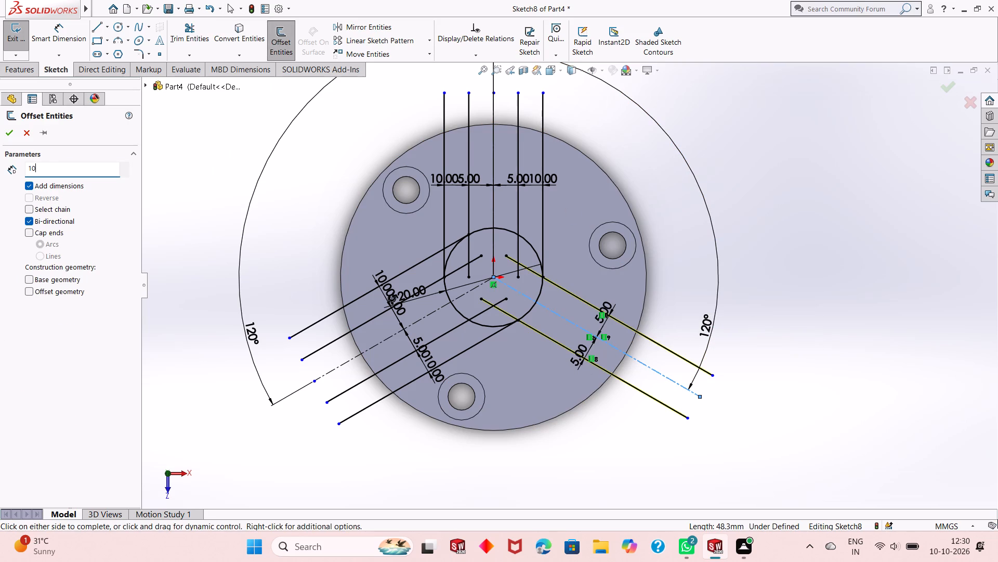
pyautogui.press('Return')
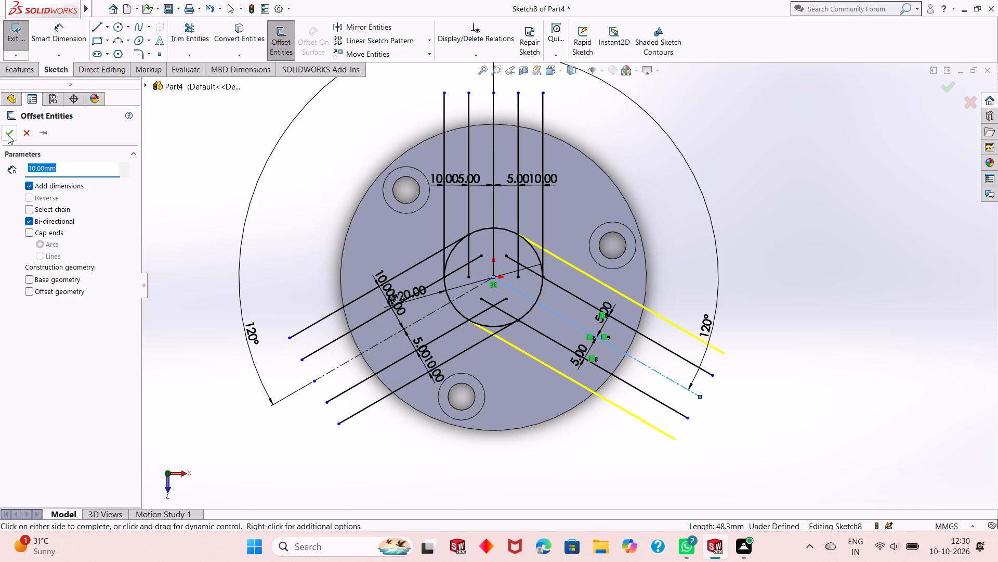
pyautogui.click(8, 134)
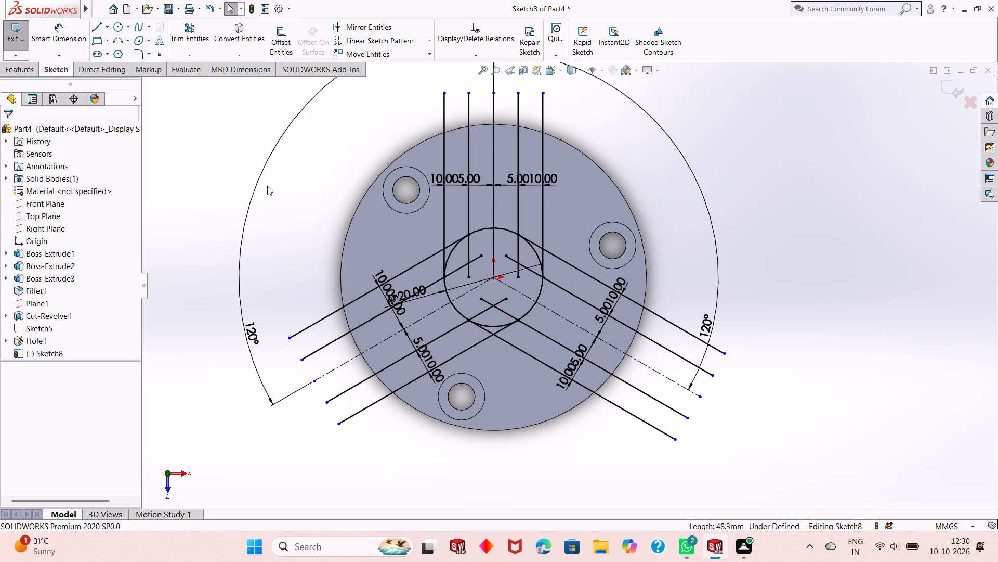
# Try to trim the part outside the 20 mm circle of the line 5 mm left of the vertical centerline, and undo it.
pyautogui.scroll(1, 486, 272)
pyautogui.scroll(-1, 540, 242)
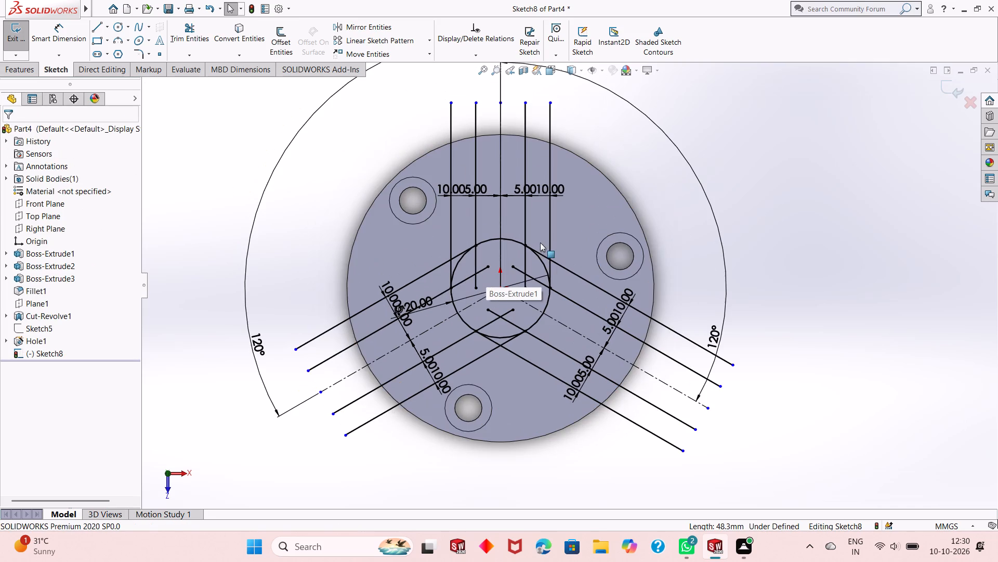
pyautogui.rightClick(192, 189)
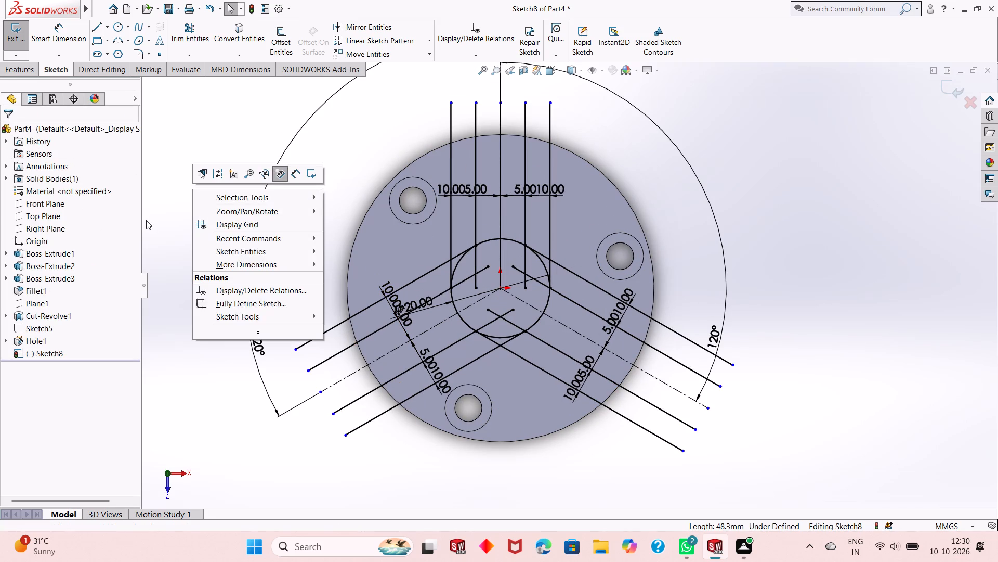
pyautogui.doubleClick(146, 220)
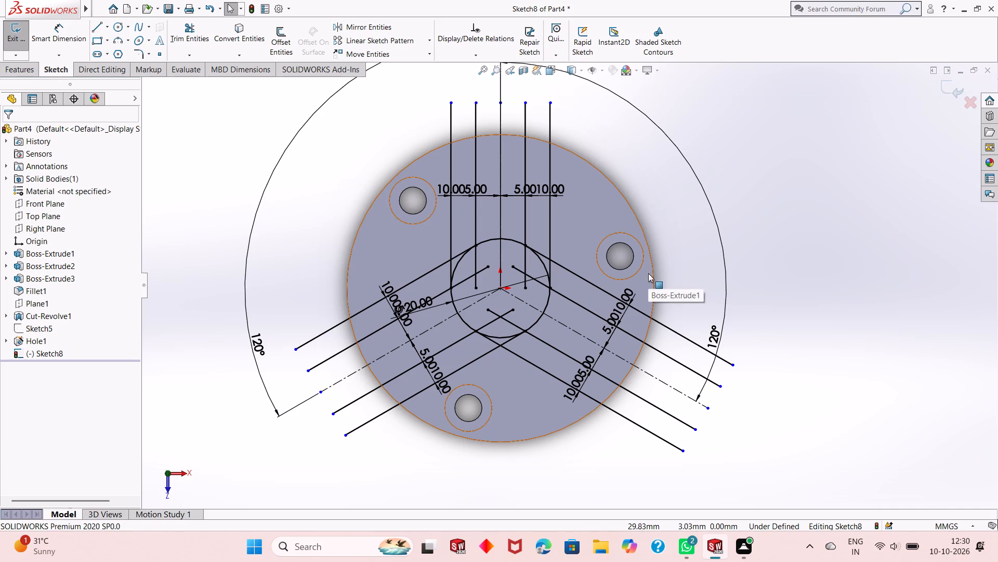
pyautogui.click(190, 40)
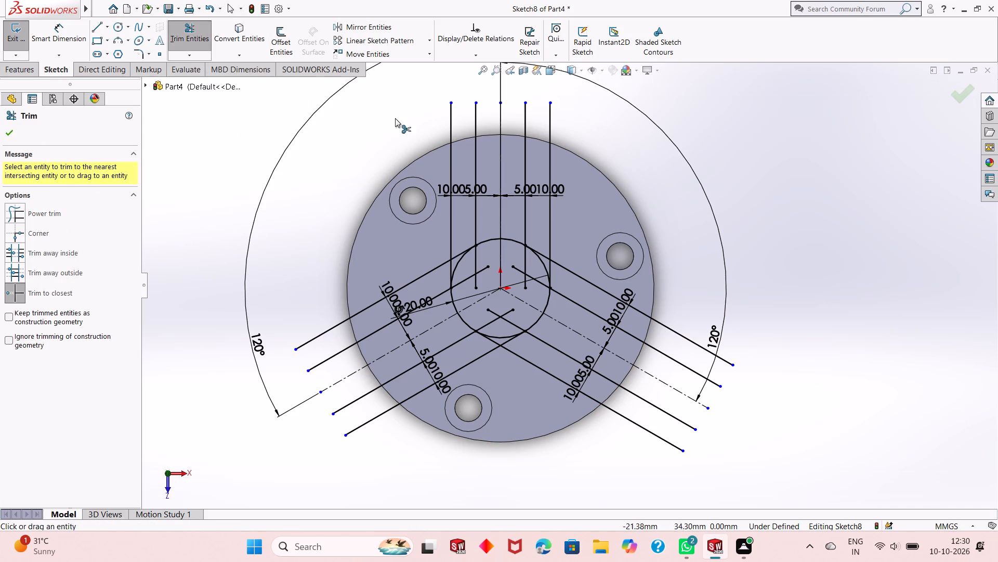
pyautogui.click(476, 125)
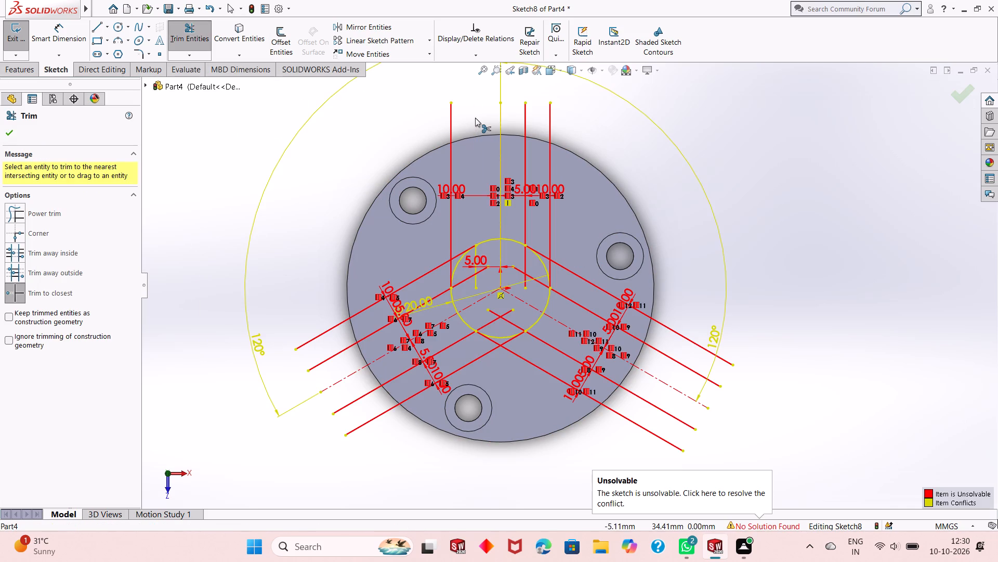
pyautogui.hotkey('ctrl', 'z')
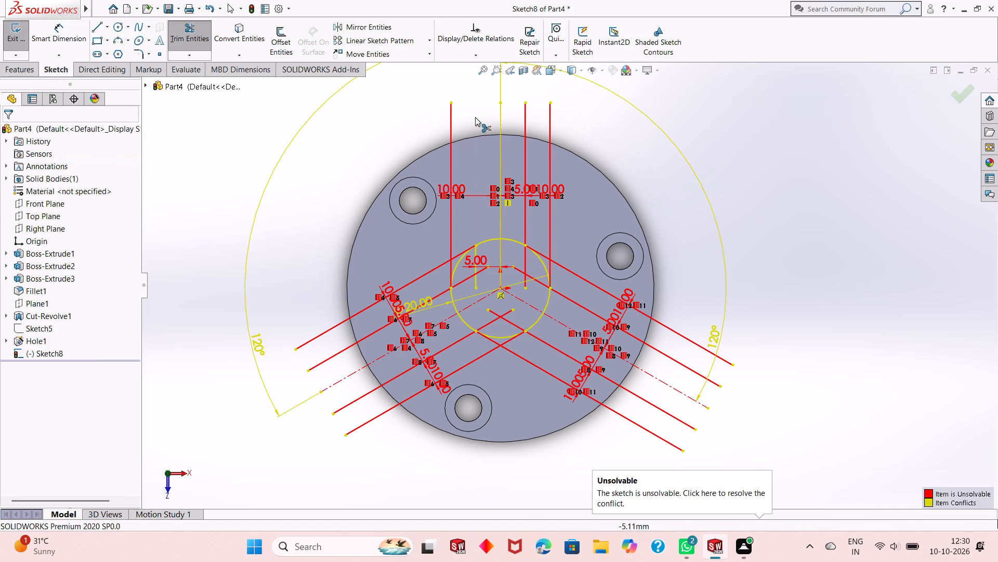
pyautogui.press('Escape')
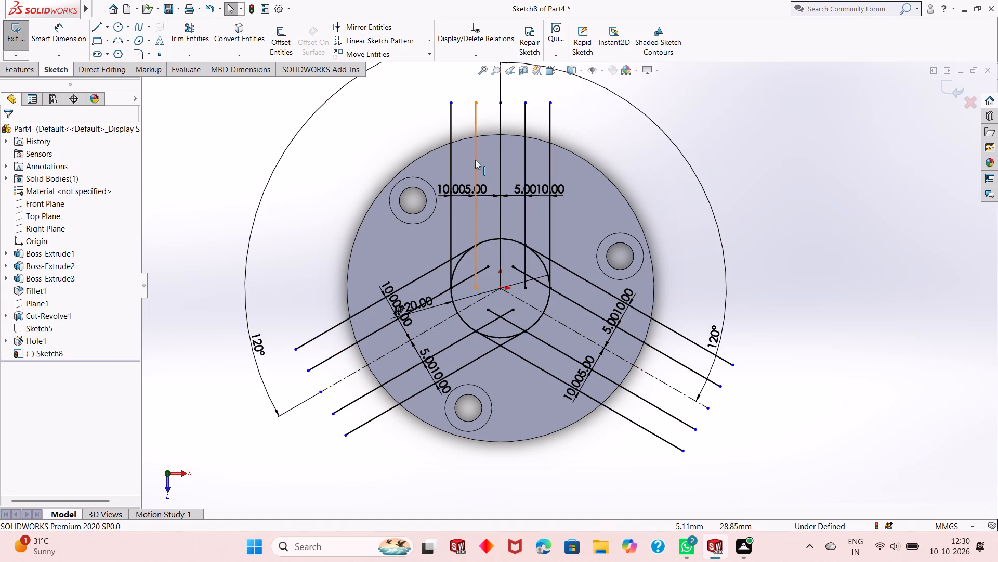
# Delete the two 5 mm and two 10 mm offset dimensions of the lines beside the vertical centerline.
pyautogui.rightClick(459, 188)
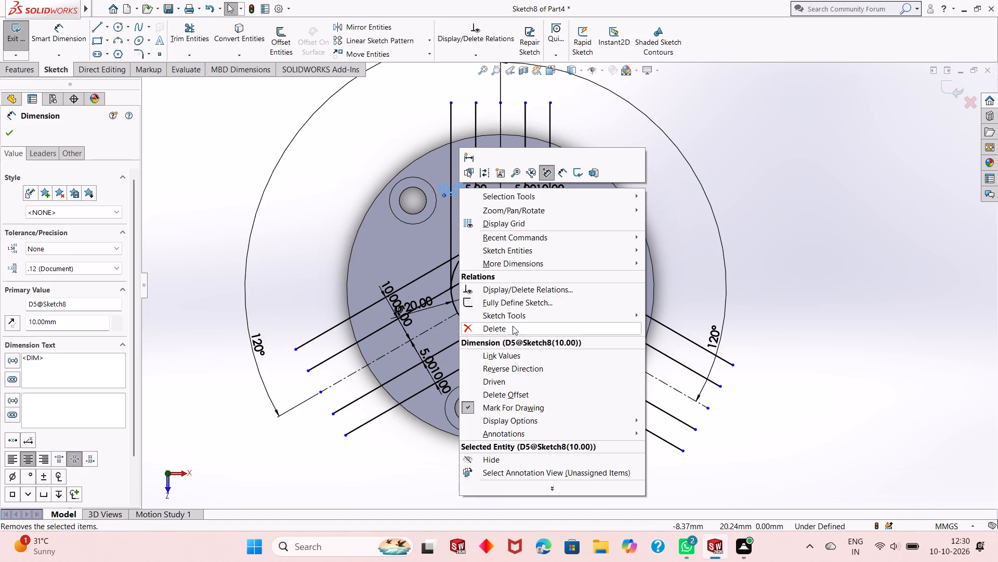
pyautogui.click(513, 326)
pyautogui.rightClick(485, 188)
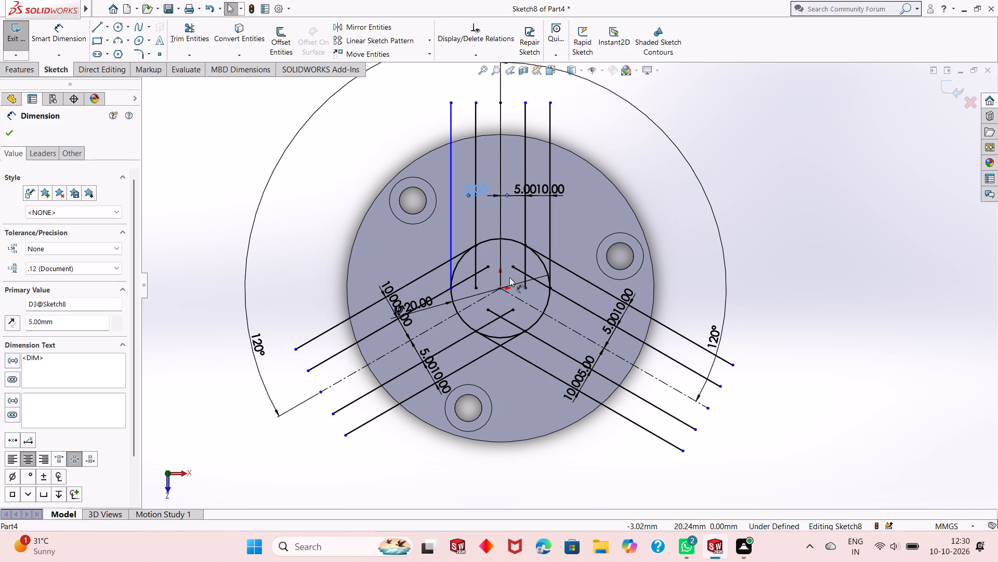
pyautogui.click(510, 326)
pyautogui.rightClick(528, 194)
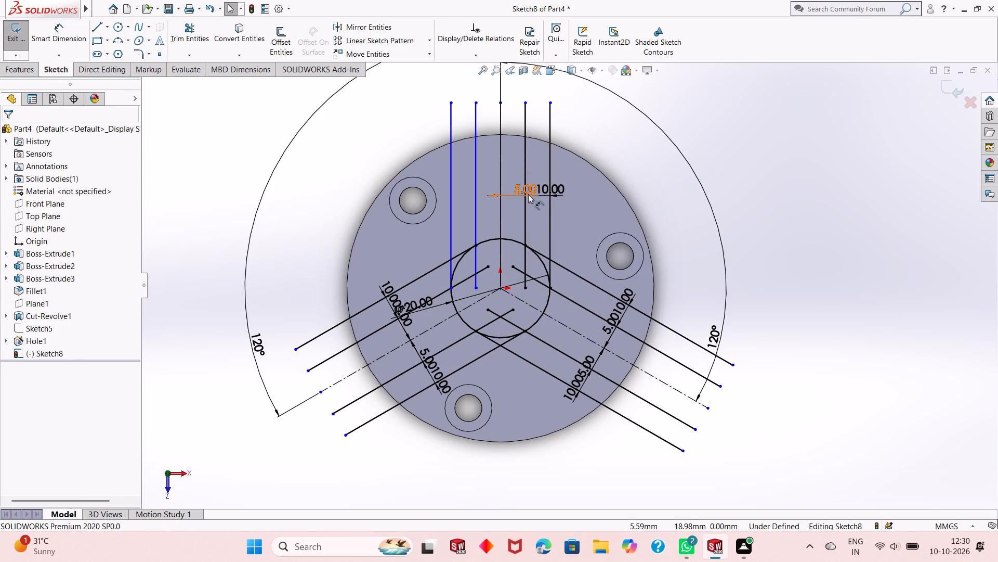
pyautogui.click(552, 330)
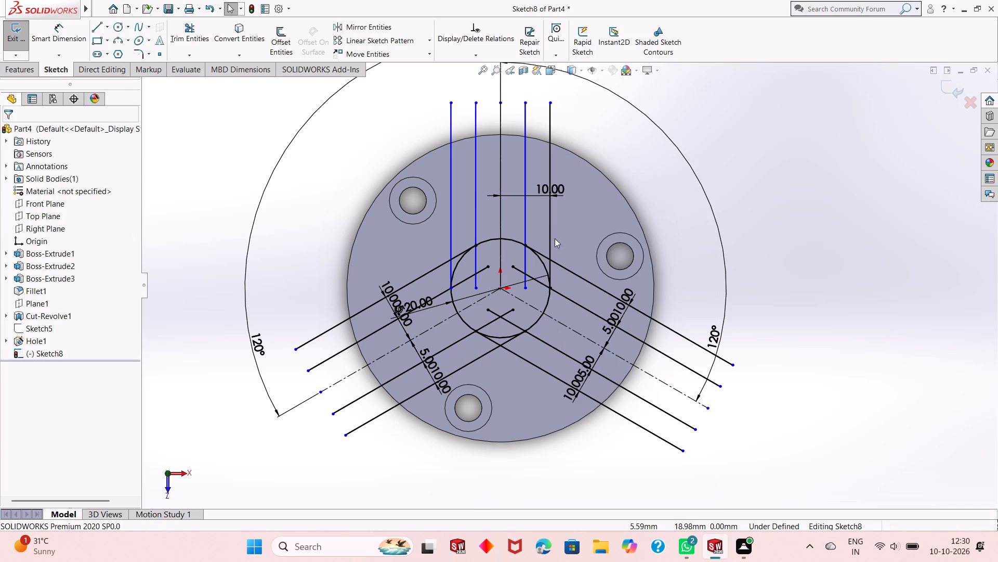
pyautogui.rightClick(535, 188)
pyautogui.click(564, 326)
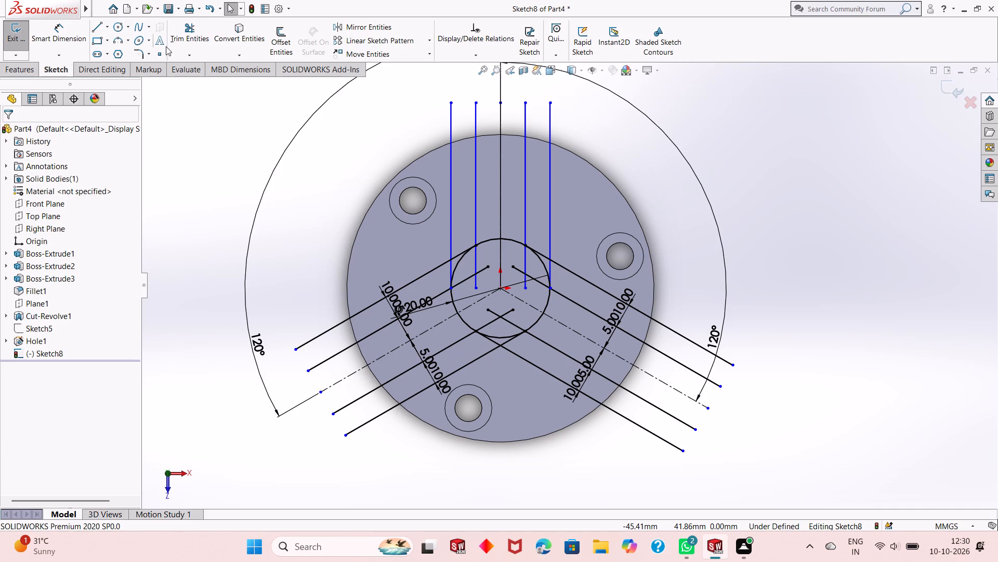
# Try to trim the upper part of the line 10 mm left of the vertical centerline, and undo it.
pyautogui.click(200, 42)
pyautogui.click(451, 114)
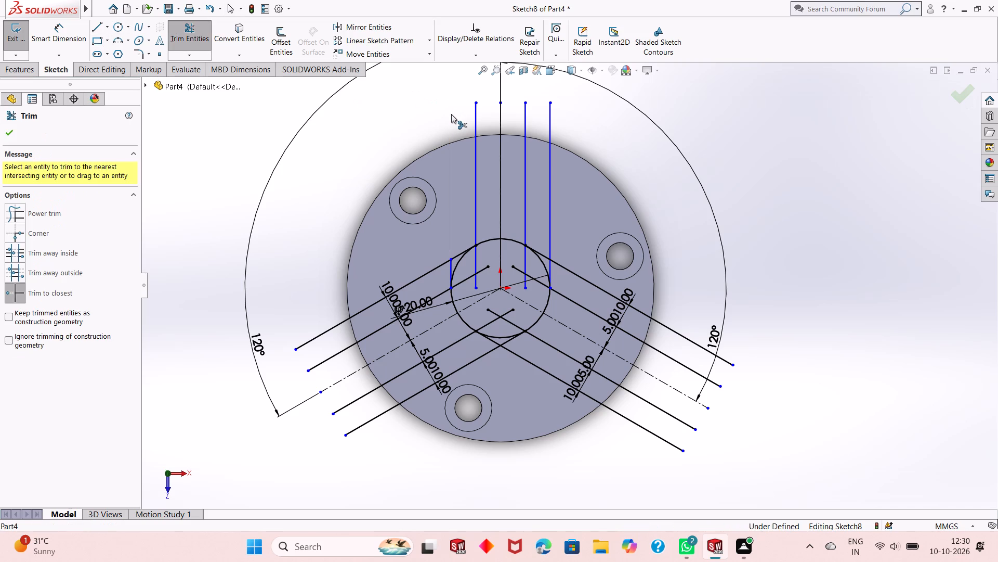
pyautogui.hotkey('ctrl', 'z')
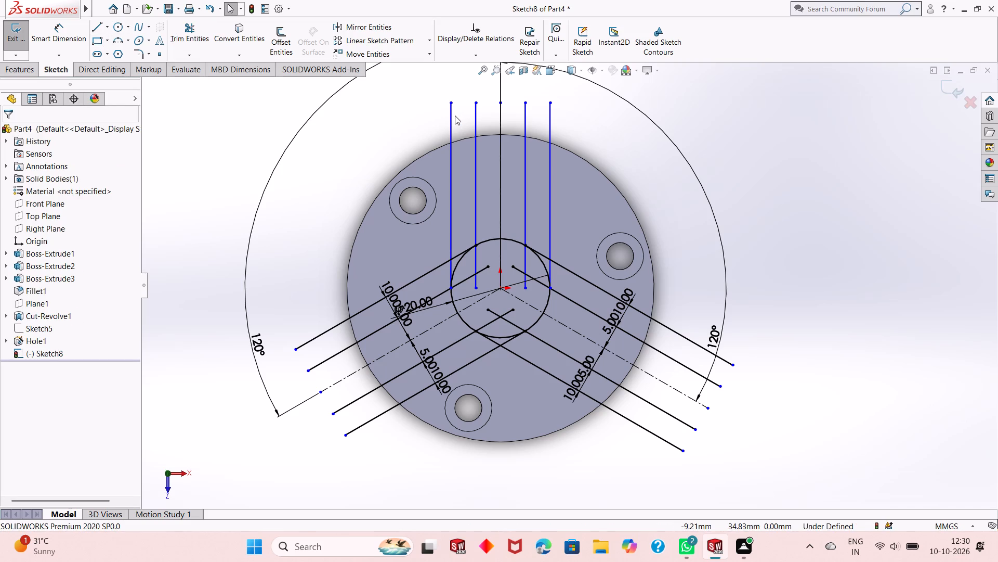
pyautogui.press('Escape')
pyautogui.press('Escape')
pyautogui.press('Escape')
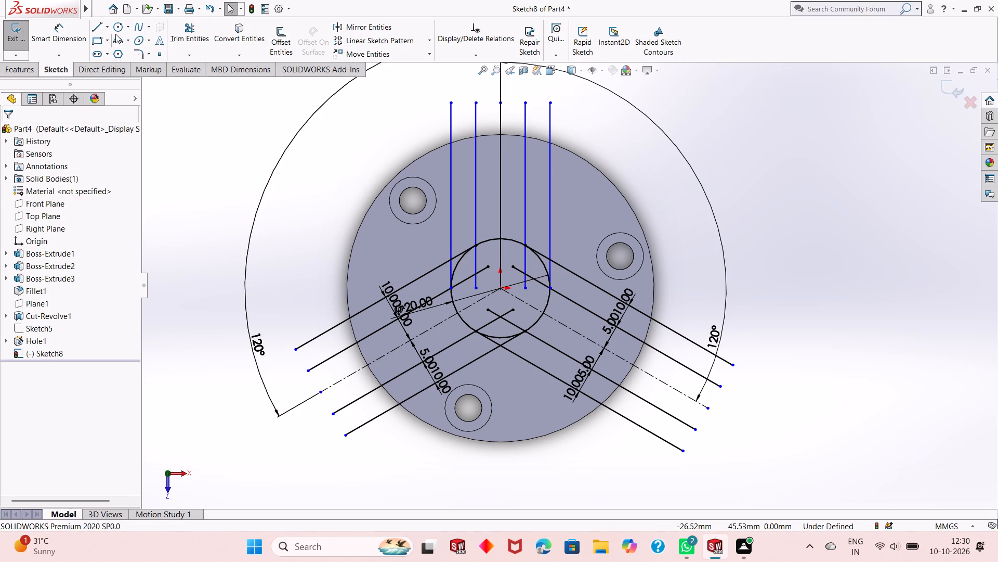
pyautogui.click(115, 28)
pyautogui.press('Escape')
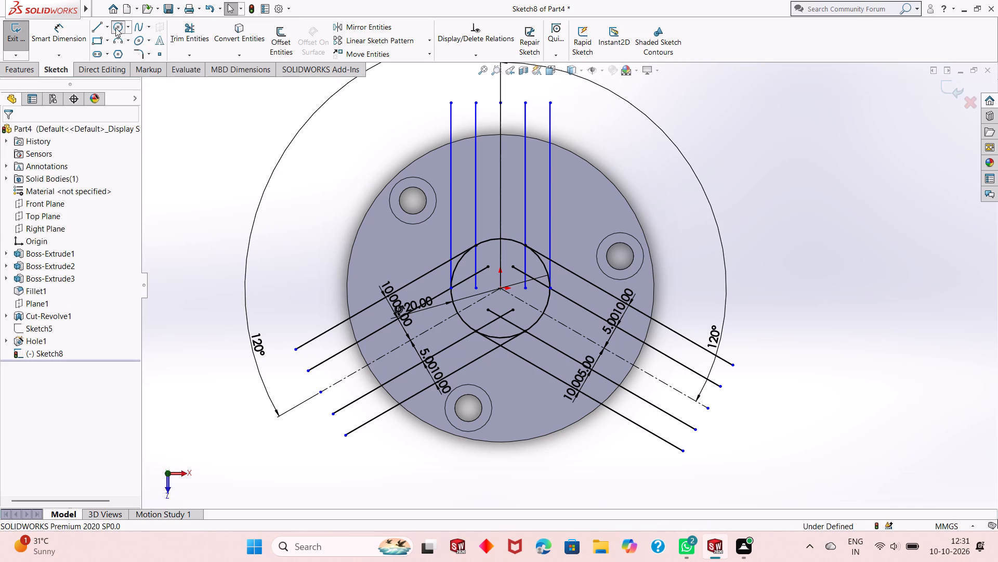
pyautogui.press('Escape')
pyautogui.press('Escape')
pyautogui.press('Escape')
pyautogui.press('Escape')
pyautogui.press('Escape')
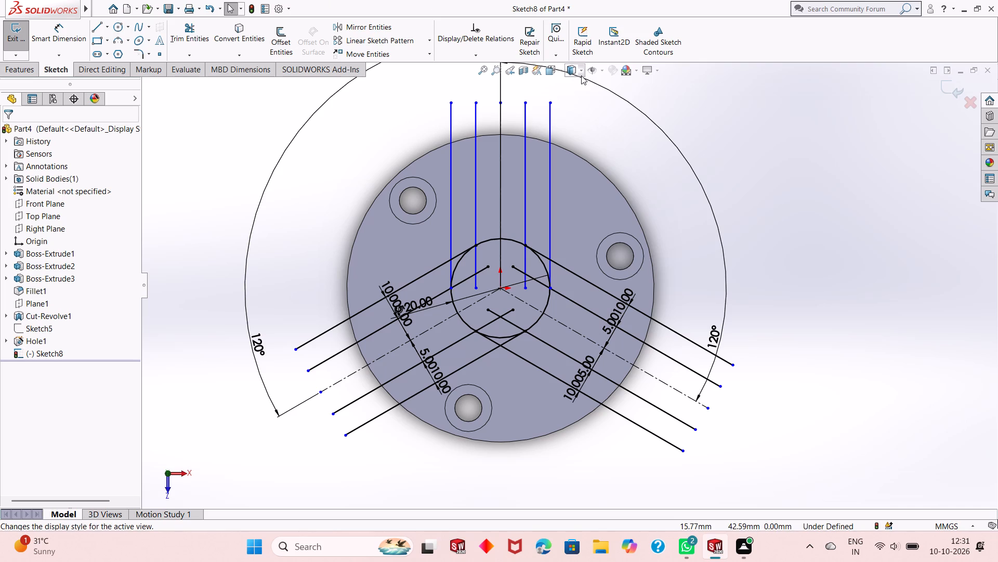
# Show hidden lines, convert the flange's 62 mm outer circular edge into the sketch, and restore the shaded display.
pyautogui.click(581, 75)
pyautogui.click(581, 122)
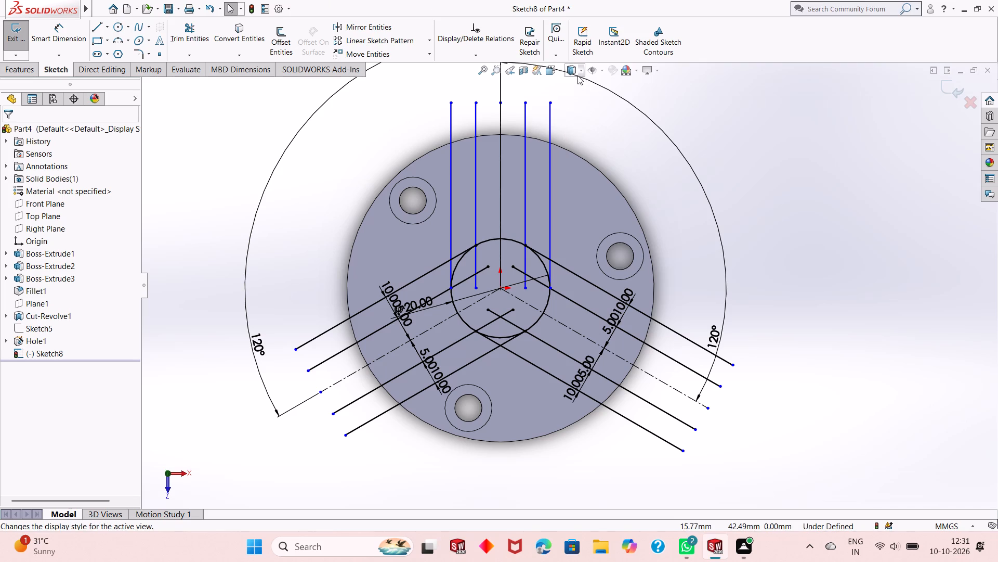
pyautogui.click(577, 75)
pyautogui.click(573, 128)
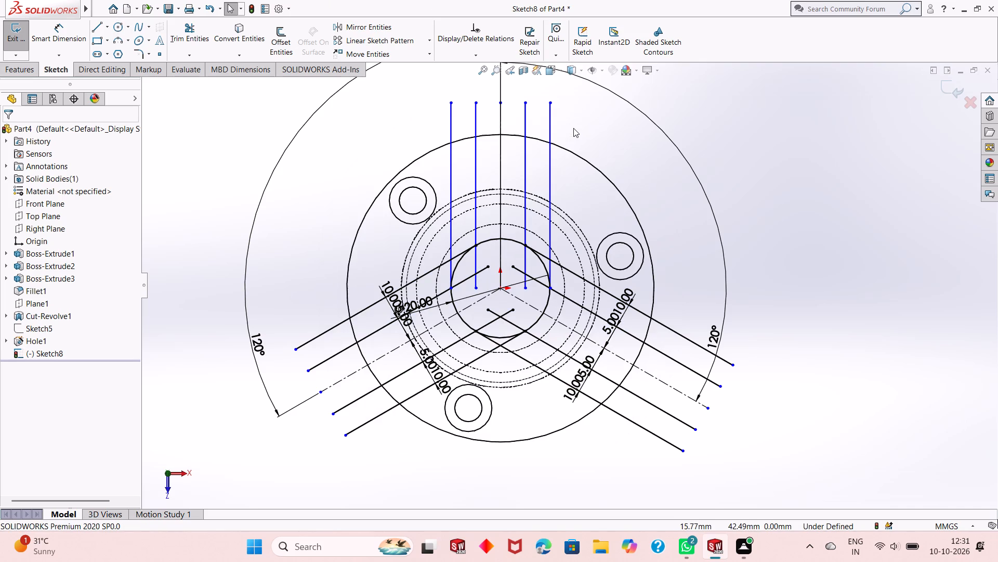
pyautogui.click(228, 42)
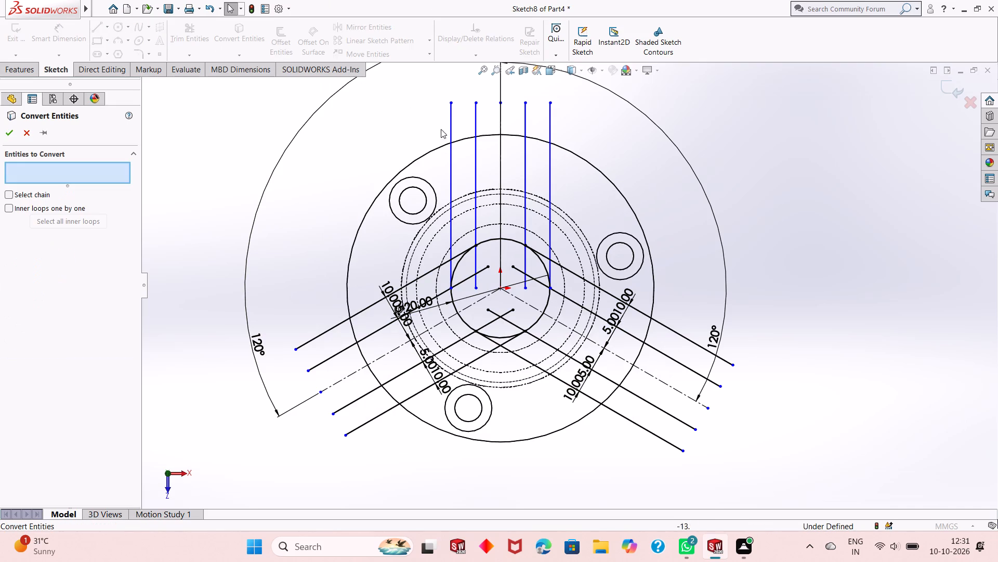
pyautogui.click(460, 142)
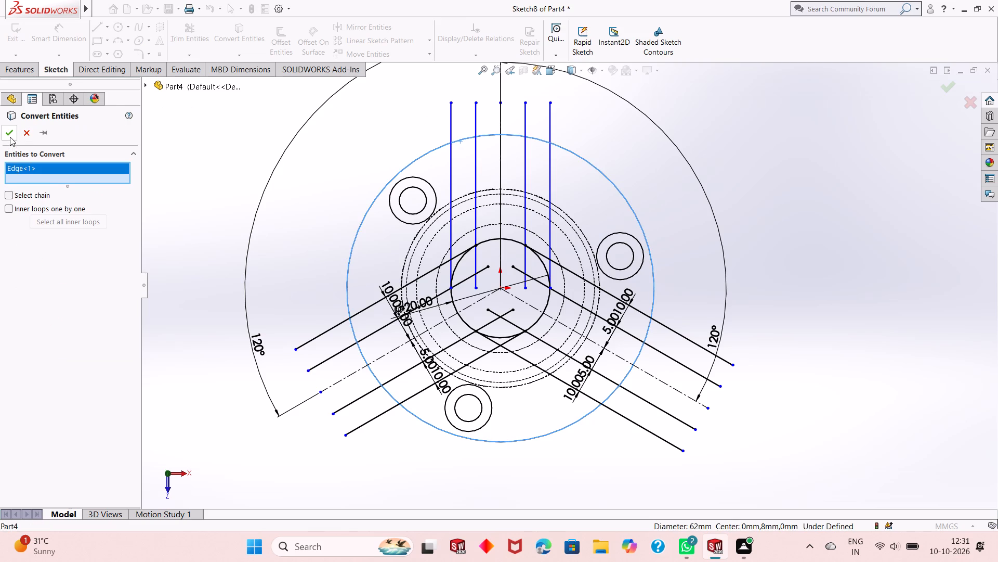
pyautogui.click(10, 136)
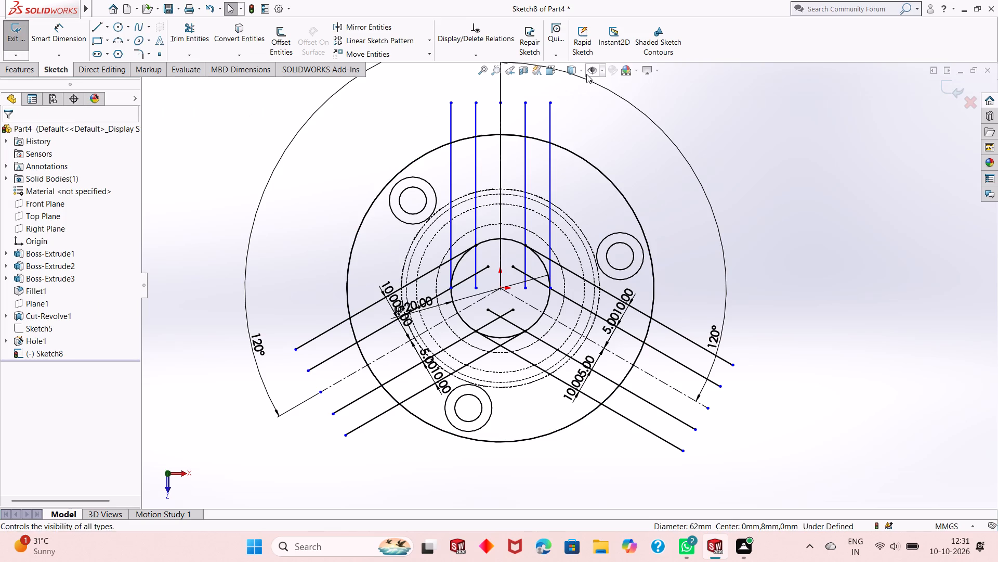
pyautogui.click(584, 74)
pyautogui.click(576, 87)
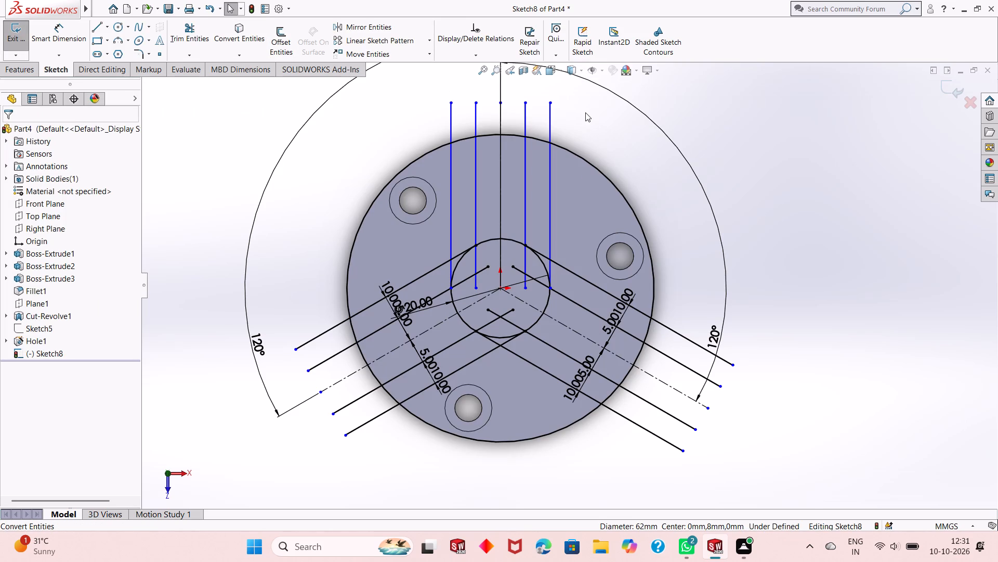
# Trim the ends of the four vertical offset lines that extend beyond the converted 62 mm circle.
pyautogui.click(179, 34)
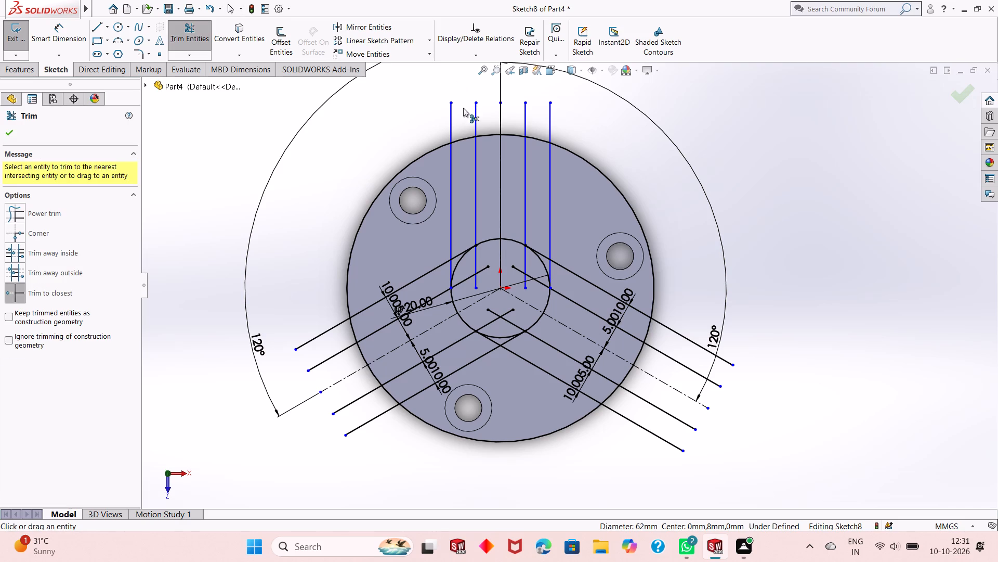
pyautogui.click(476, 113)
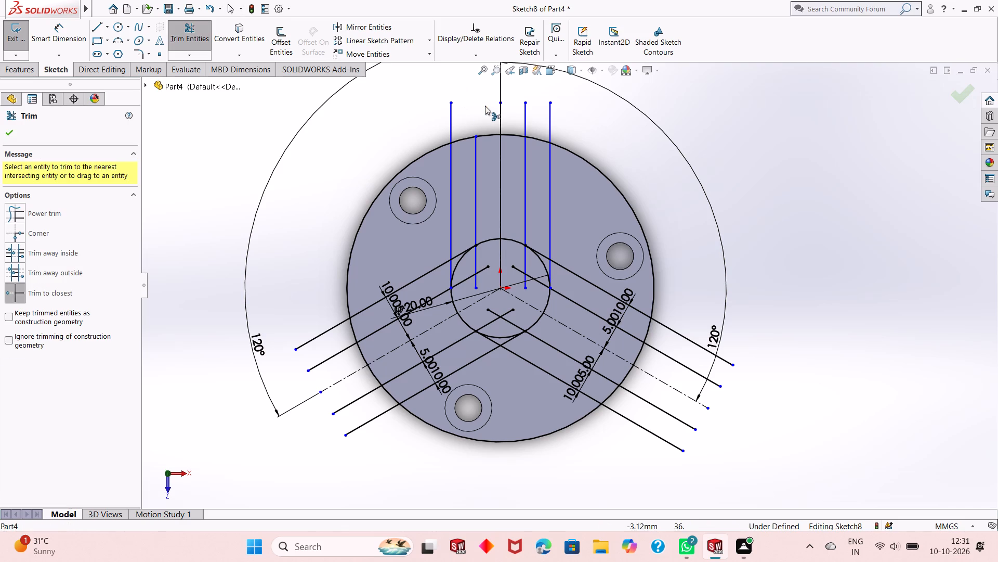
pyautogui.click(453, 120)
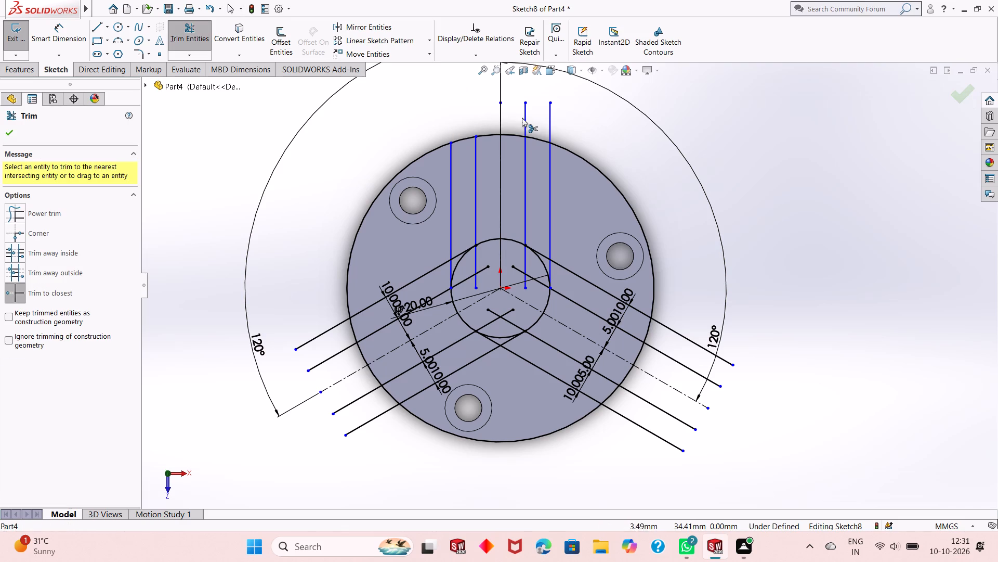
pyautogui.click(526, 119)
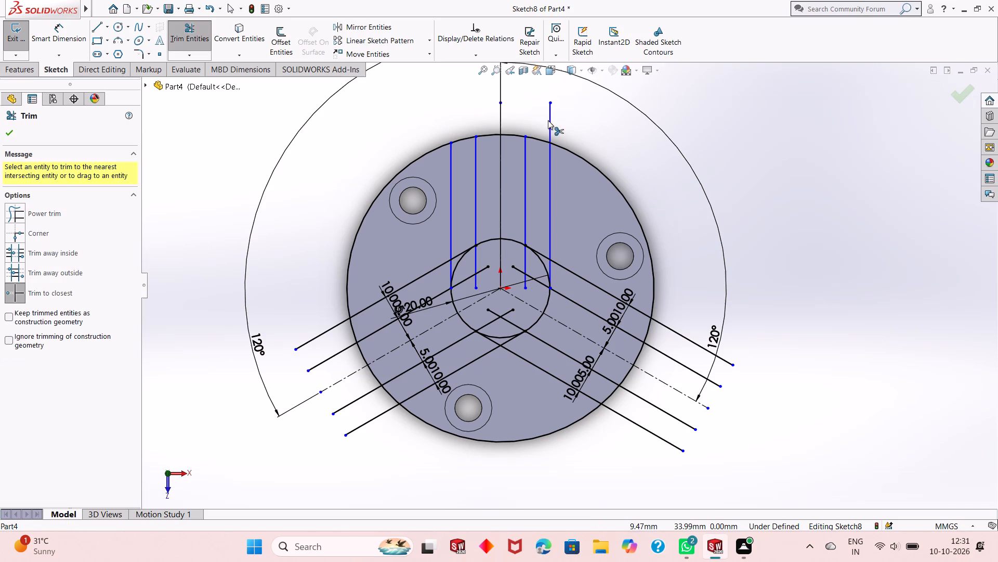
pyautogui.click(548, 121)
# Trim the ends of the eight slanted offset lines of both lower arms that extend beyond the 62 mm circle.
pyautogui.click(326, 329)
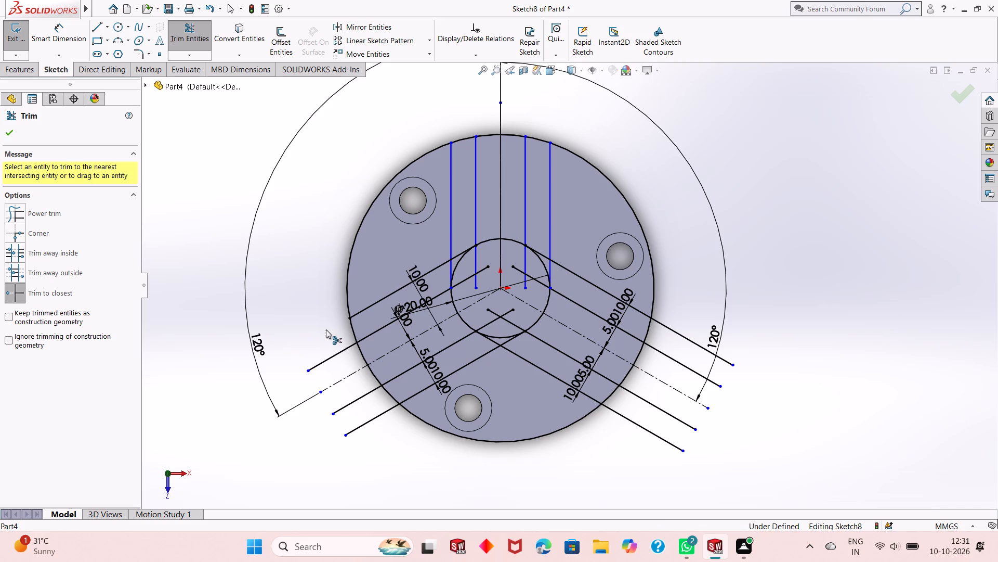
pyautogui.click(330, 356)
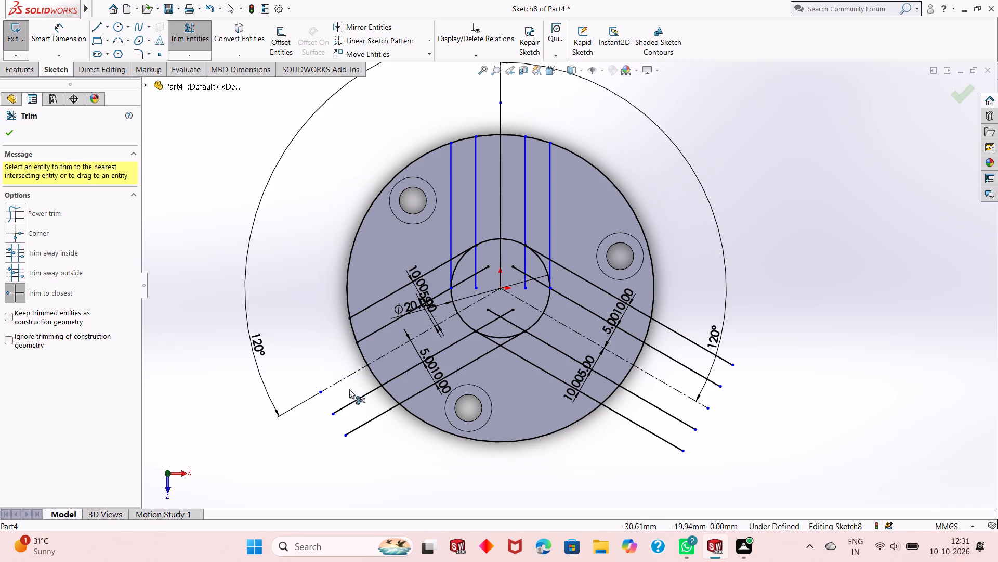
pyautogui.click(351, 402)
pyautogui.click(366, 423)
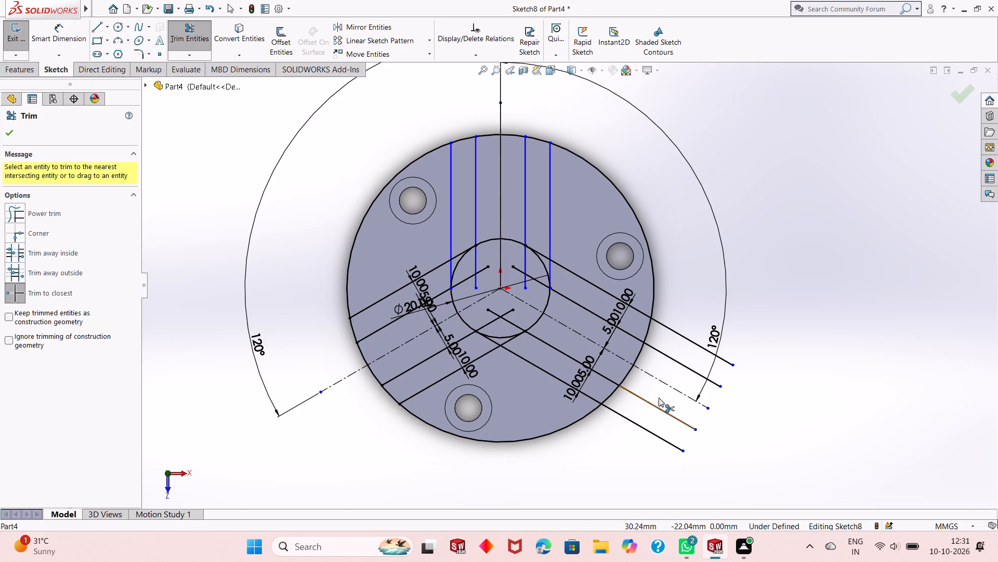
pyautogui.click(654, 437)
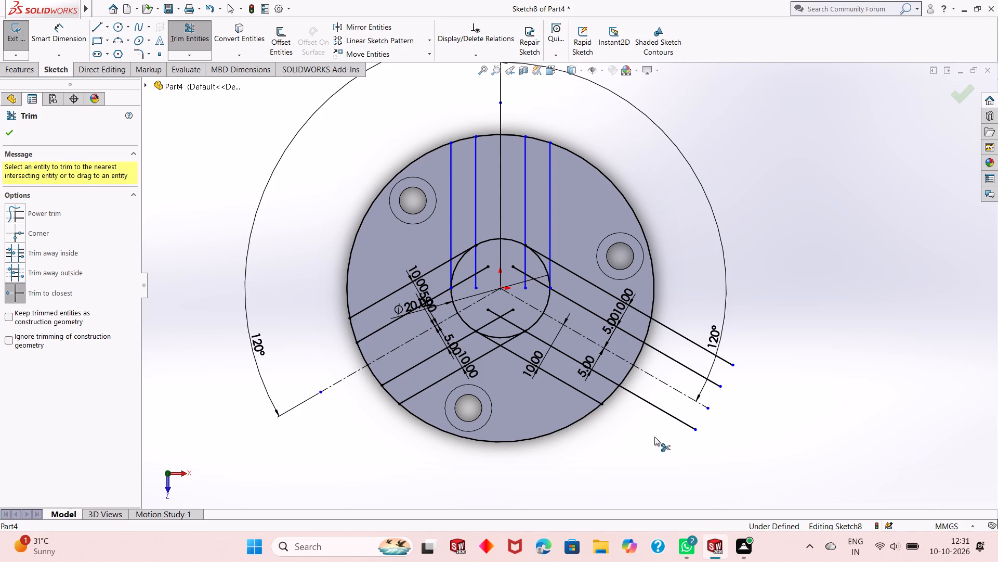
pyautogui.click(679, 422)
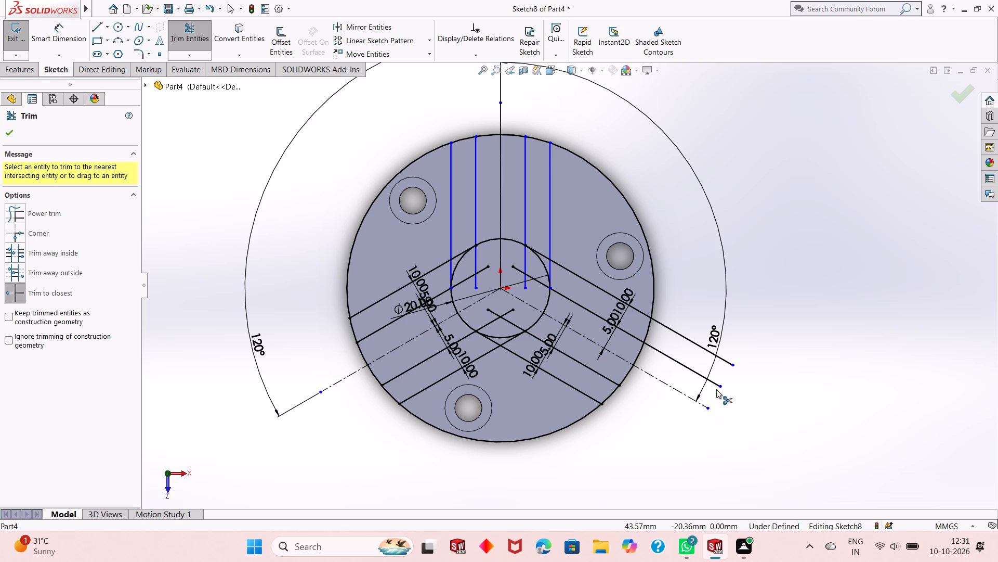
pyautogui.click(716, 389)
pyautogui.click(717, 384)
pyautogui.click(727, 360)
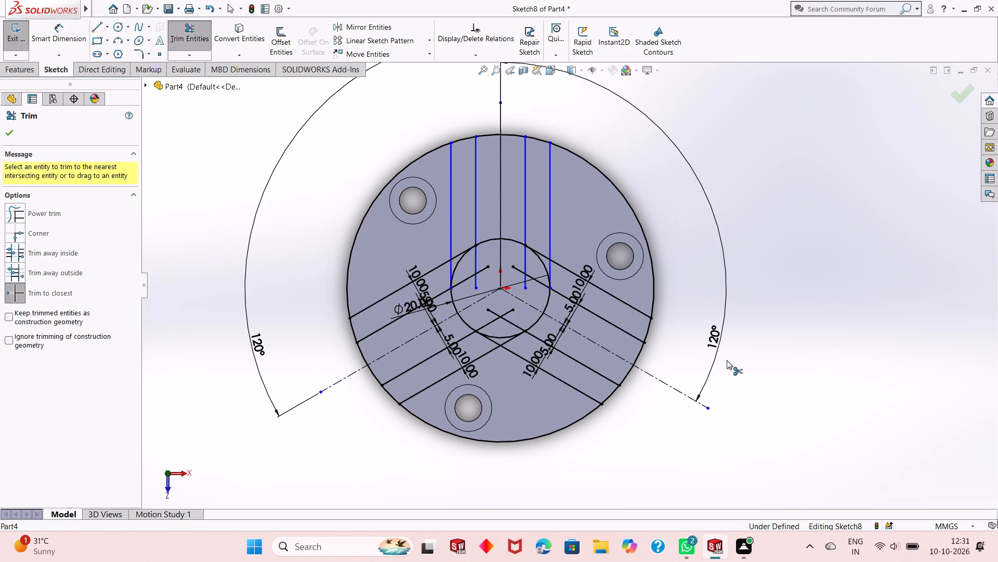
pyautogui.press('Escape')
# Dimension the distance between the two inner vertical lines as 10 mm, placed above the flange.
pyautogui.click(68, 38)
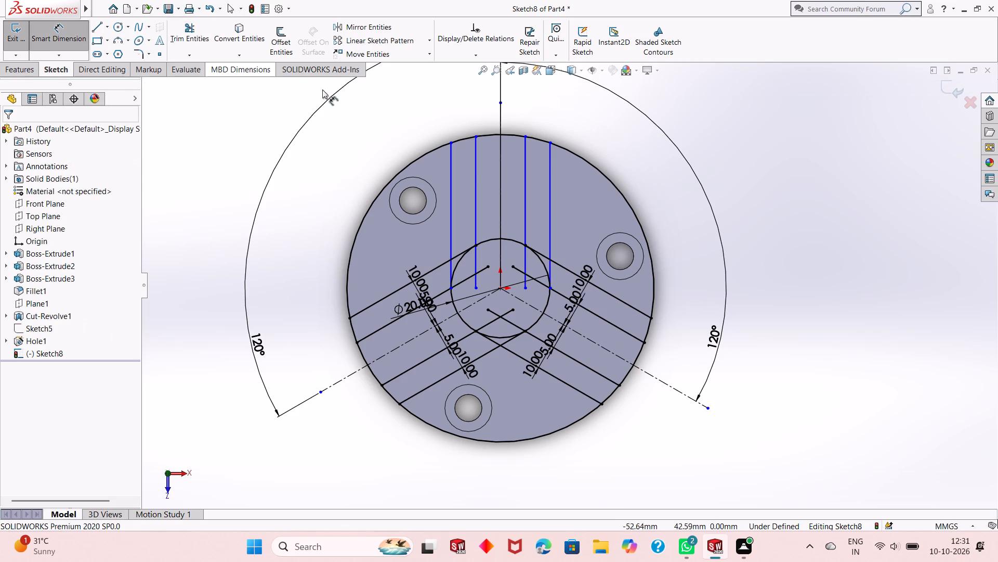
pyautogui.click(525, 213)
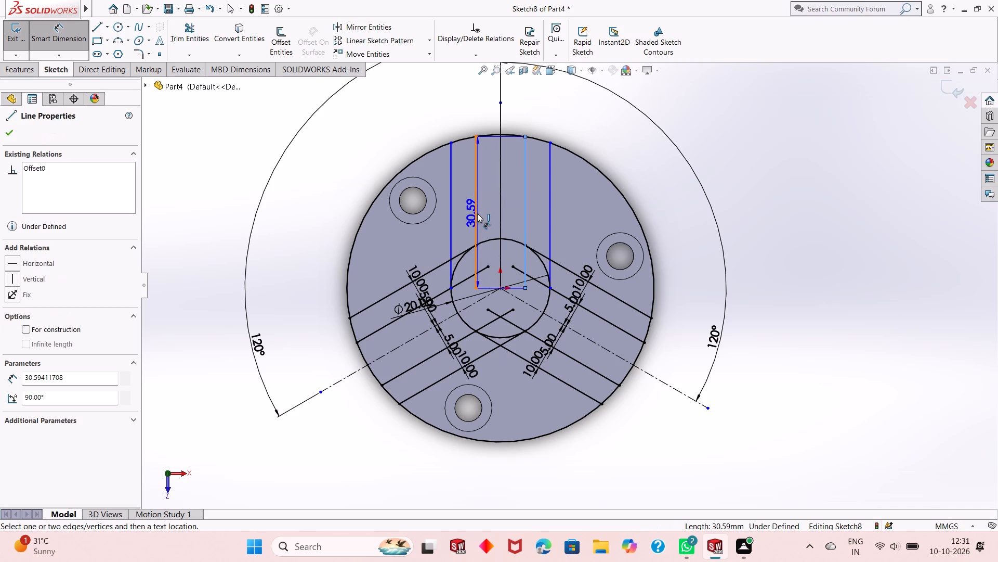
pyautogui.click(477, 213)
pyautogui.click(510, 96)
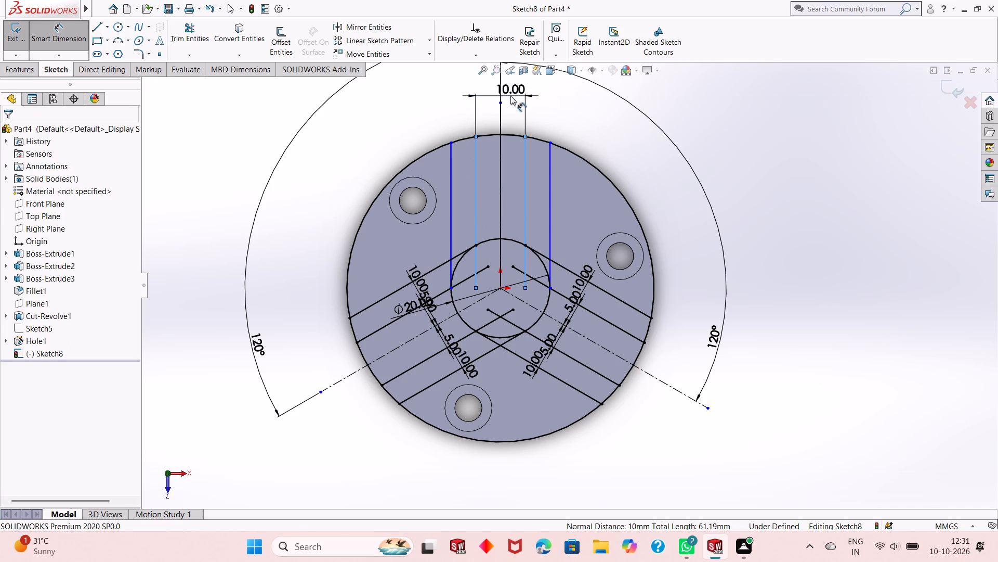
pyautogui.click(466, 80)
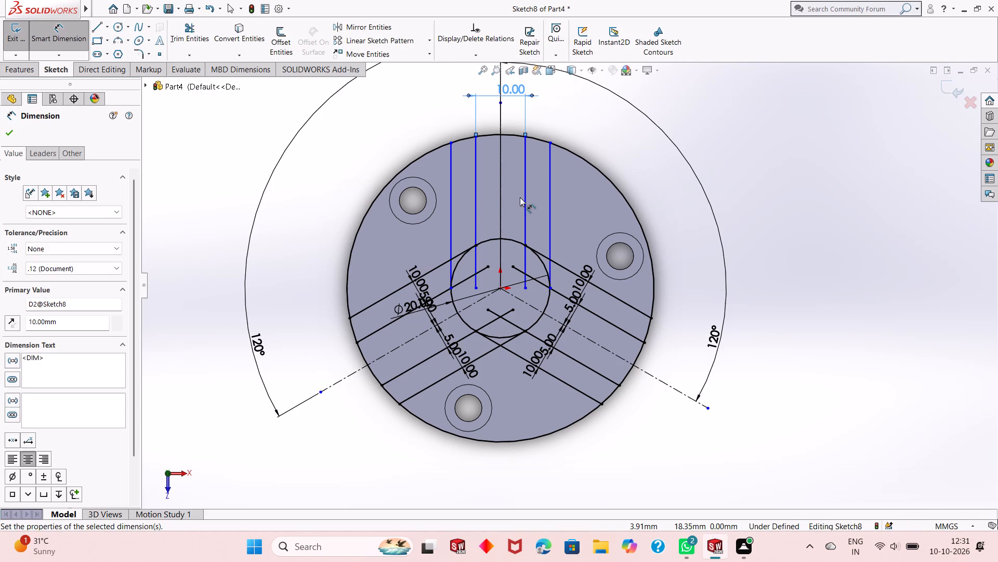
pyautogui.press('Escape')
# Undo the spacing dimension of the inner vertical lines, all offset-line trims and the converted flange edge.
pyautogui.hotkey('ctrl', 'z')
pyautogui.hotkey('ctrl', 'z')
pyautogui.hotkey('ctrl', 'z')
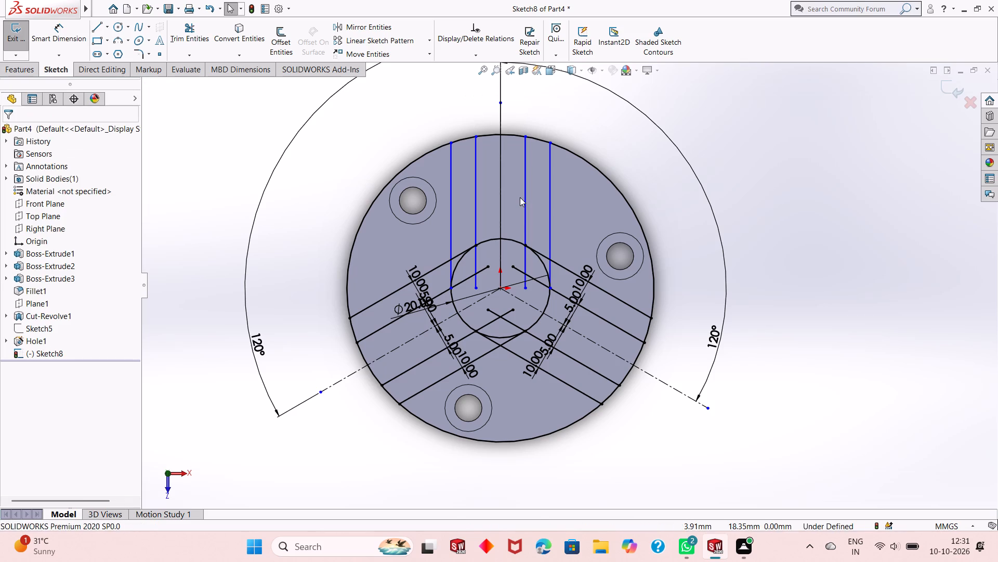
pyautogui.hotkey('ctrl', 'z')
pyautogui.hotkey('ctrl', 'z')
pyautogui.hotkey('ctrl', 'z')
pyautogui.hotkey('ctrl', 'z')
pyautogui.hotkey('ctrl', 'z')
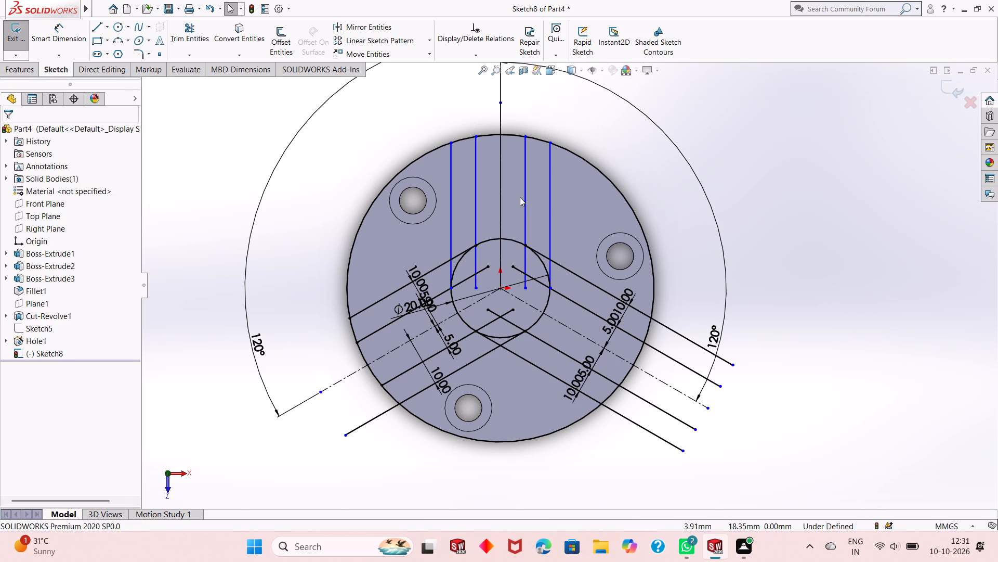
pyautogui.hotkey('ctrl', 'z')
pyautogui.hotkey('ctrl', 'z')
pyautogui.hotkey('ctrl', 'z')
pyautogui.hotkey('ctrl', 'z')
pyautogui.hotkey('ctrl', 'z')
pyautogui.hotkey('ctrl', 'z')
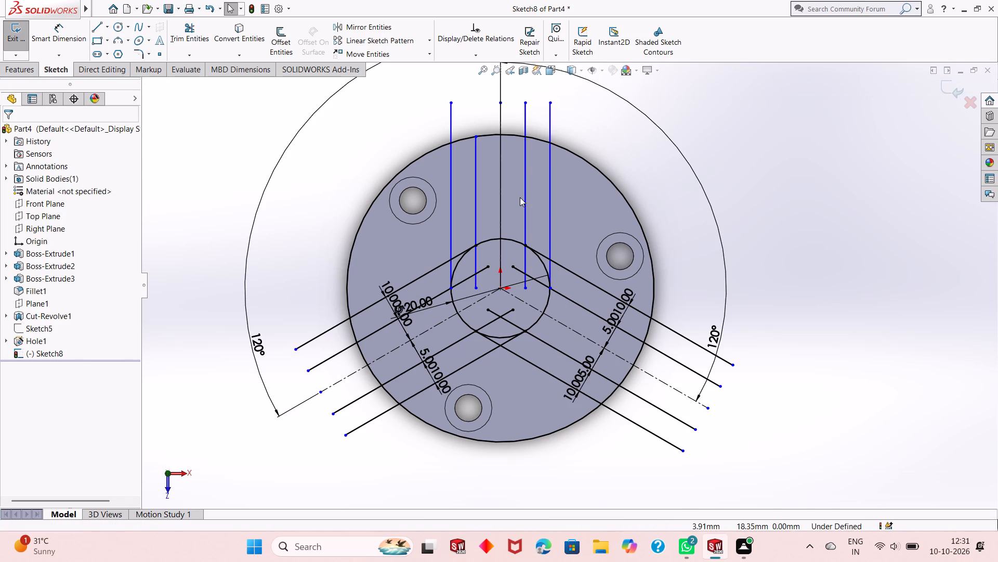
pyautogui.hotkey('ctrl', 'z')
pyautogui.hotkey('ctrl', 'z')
# Undo the deletion of the vertical lines' offset dimensions and the 10 mm offsets of the lower-right slanted centerline.
pyautogui.hotkey('ctrl', 'z')
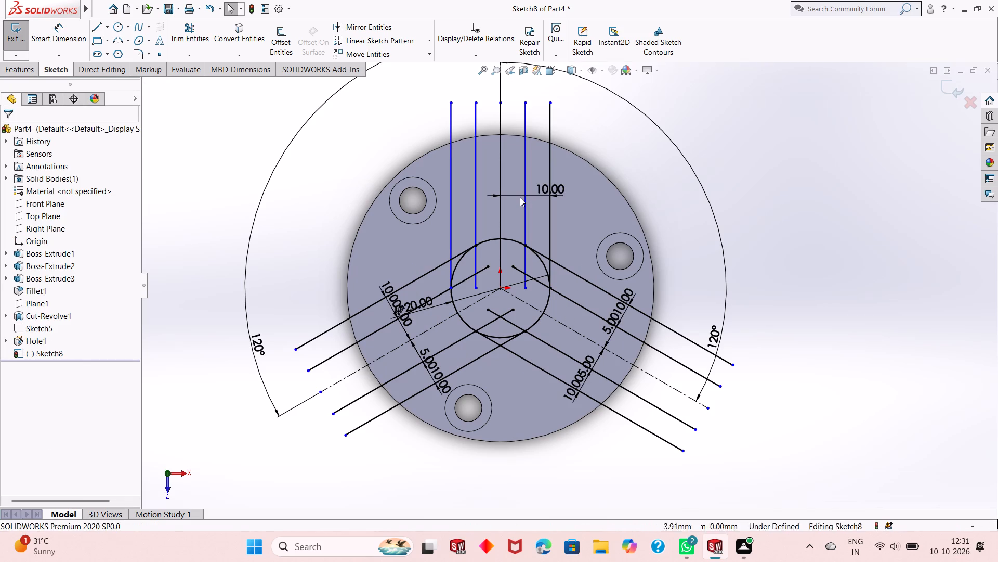
pyautogui.hotkey('ctrl', 'z')
pyautogui.hotkey('ctrl', 'z')
pyautogui.hotkey('ctrl', 'z')
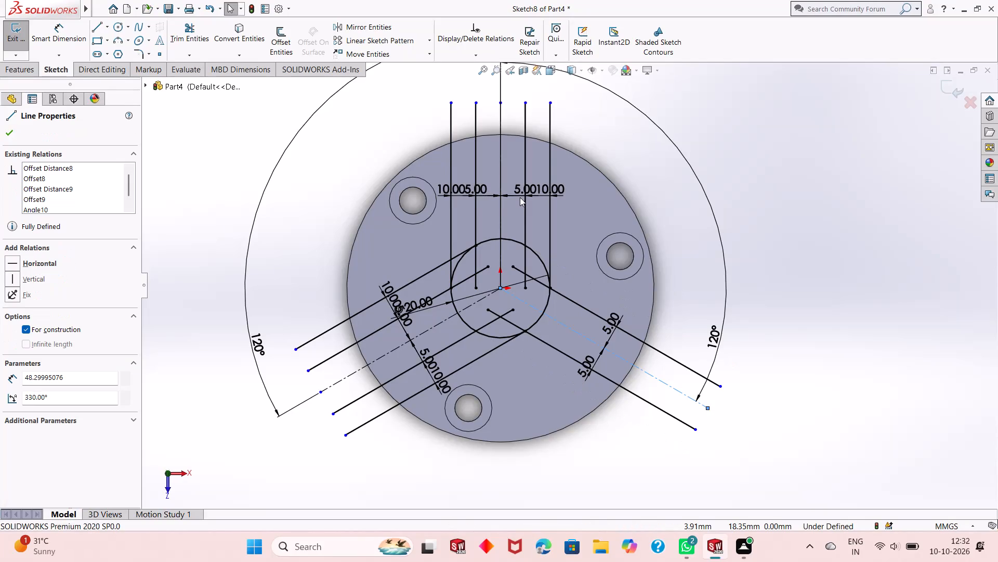
# Redo the 10 mm offset lines of the lower-right slanted centerline.
pyautogui.hotkey('ctrl', 'y')
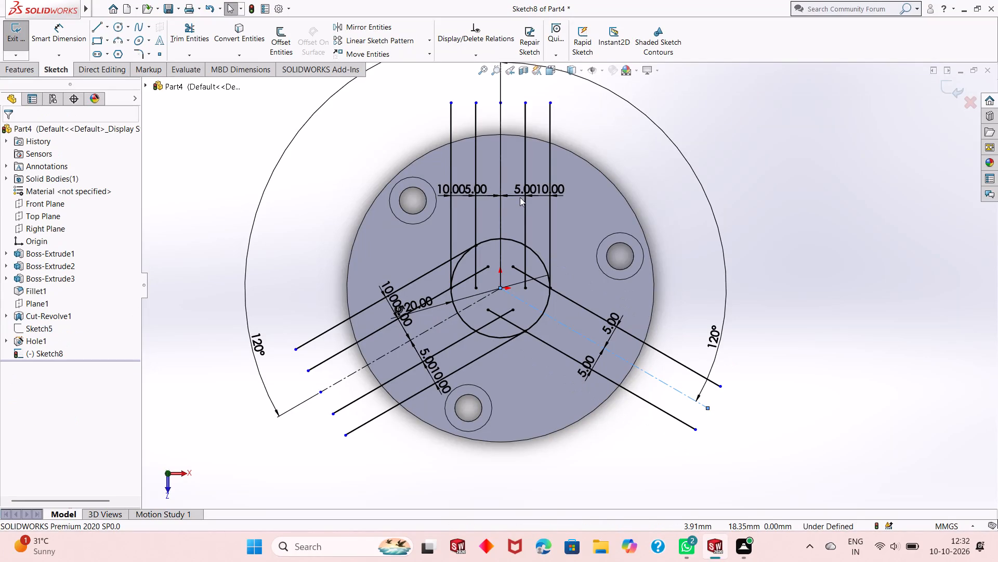
pyautogui.press('Escape')
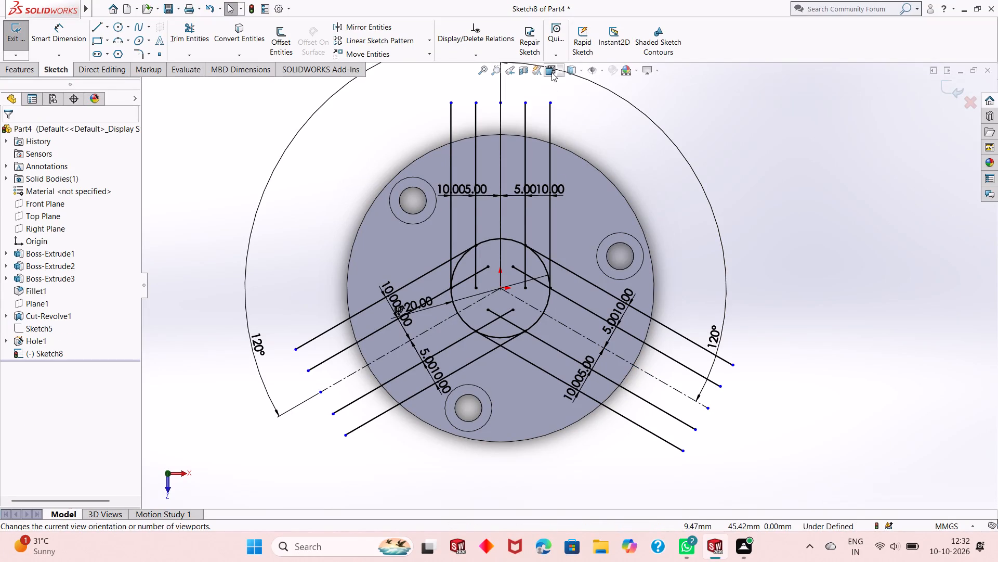
# Convert the flange's outer circular edge into the sketch, using the hidden-lines-visible display for selection and restoring the shaded display.
pyautogui.click(570, 69)
pyautogui.click(571, 127)
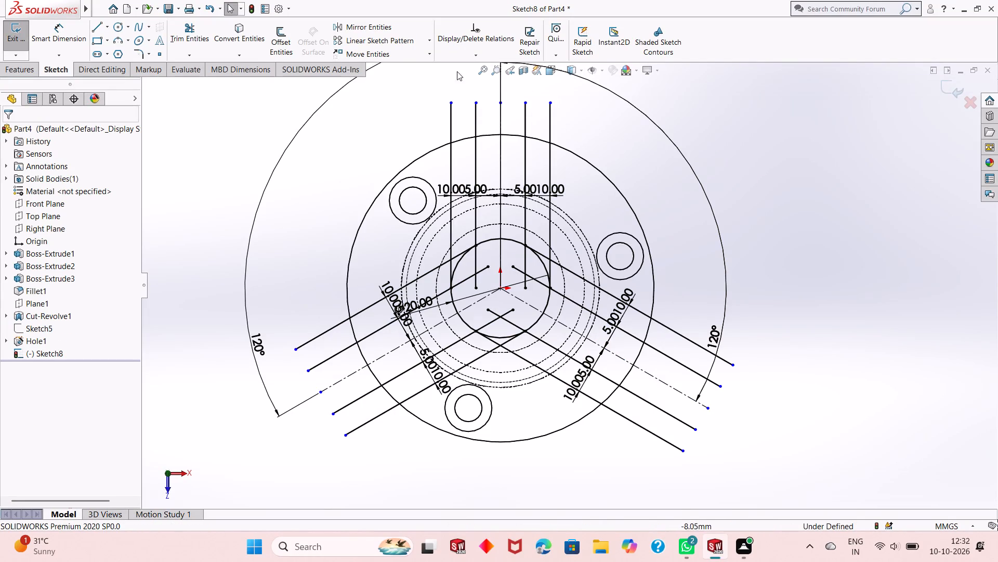
pyautogui.click(257, 39)
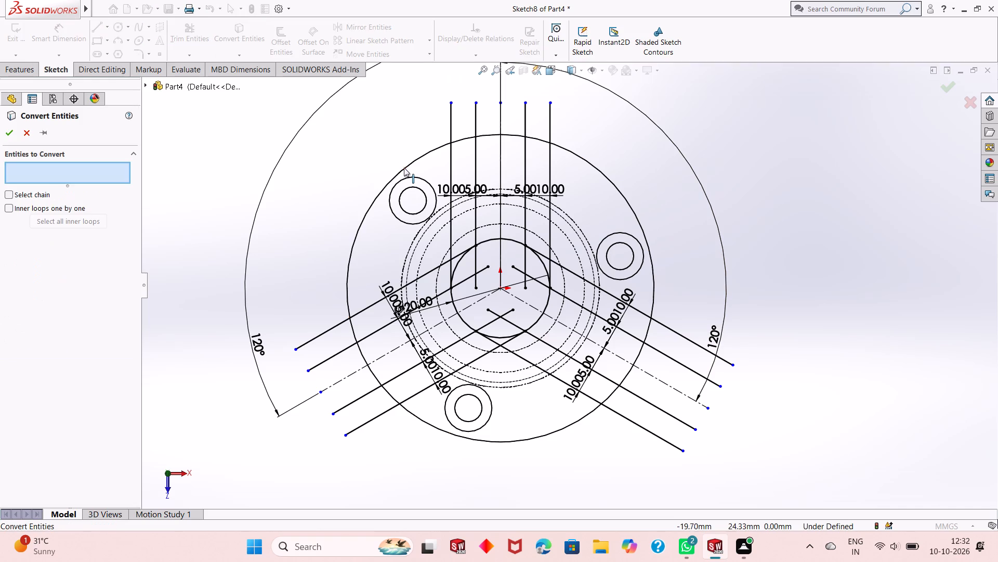
pyautogui.click(405, 168)
pyautogui.click(8, 132)
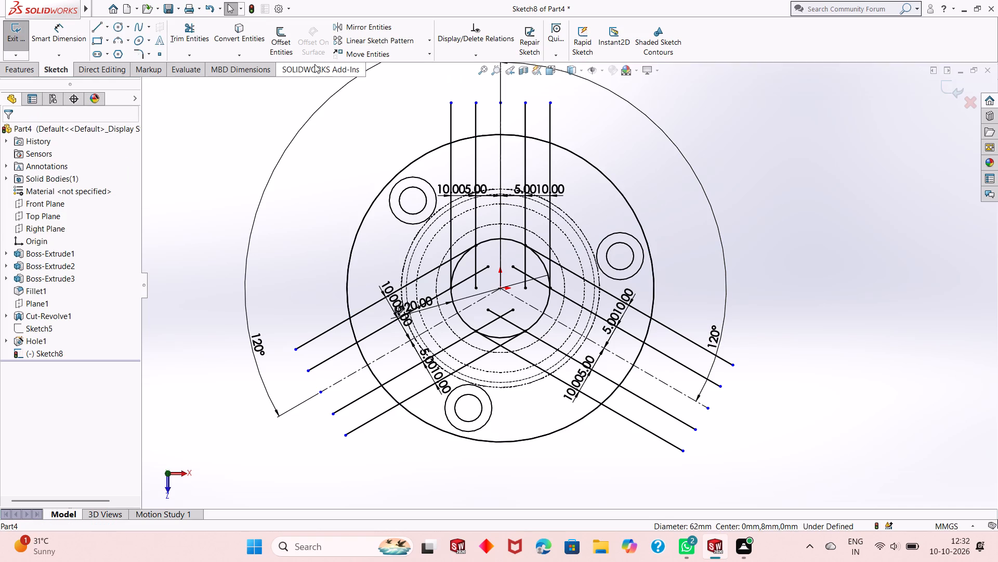
pyautogui.click(567, 75)
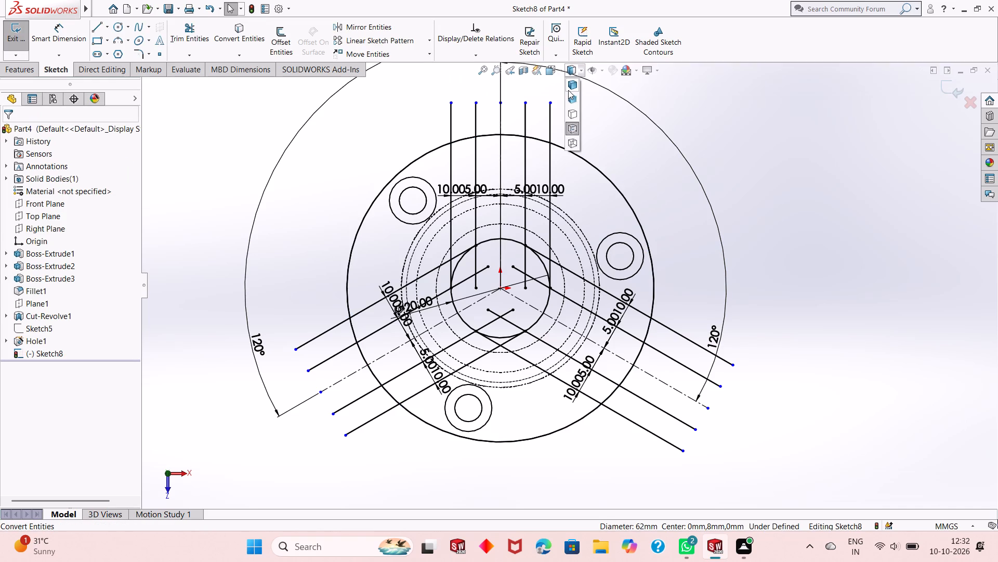
pyautogui.click(568, 90)
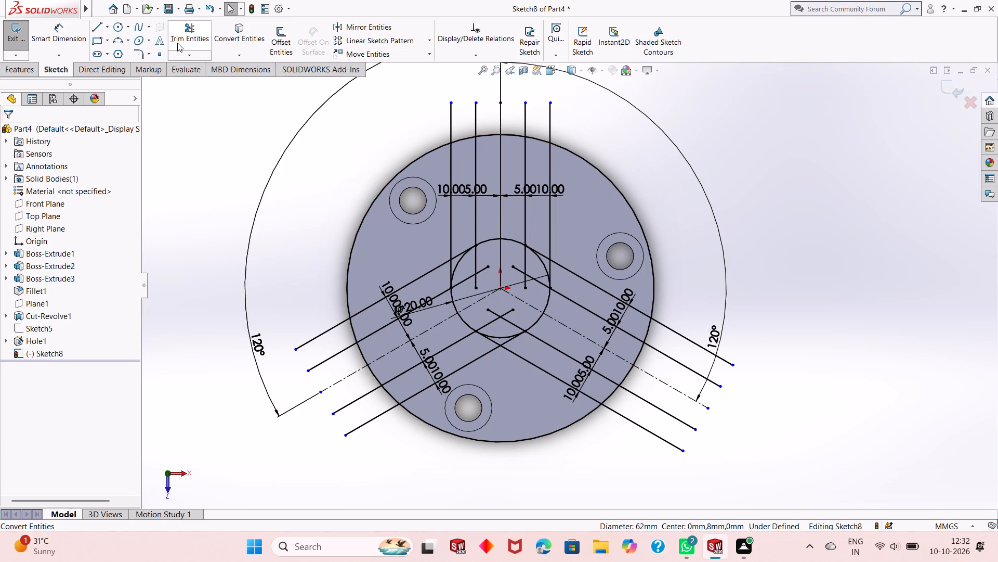
# Trim the upper ends of the four vertical offset lines that extend beyond the 62 mm circle.
pyautogui.click(200, 37)
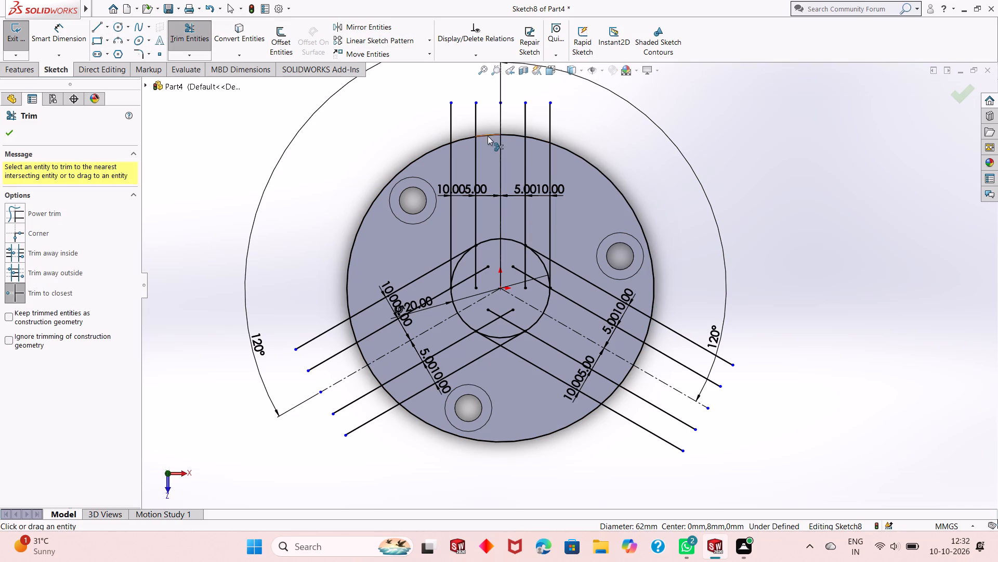
pyautogui.click(477, 122)
pyautogui.click(450, 122)
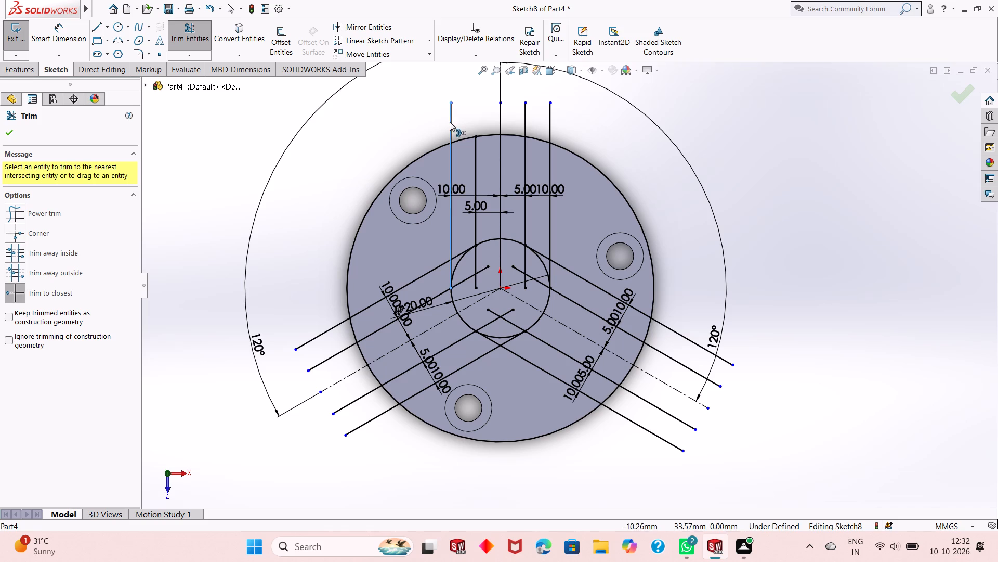
pyautogui.click(527, 116)
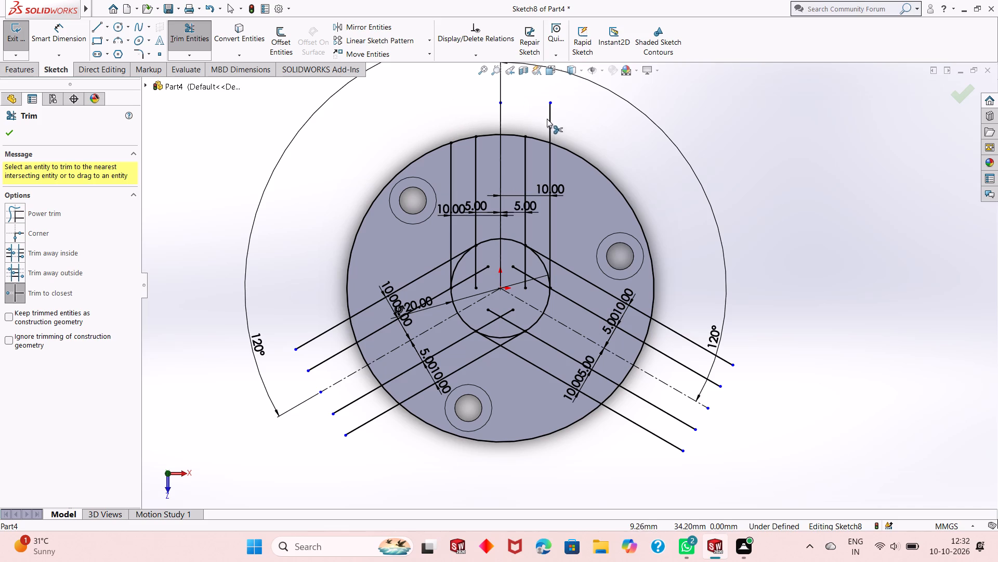
pyautogui.click(547, 122)
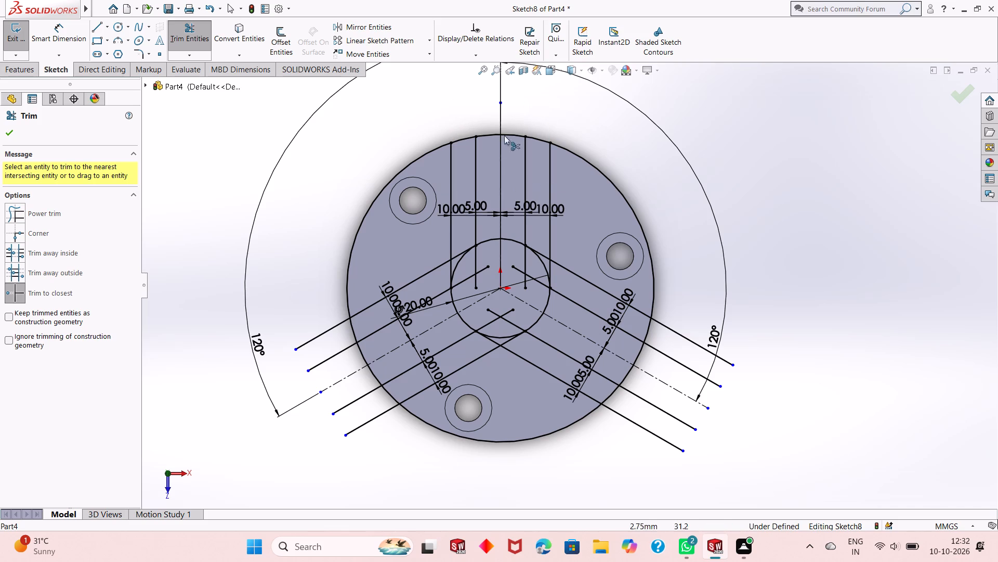
# Trim the outer ends of the eight slanted offset lines of both lower arms that extend beyond the 62 mm circle.
pyautogui.click(329, 332)
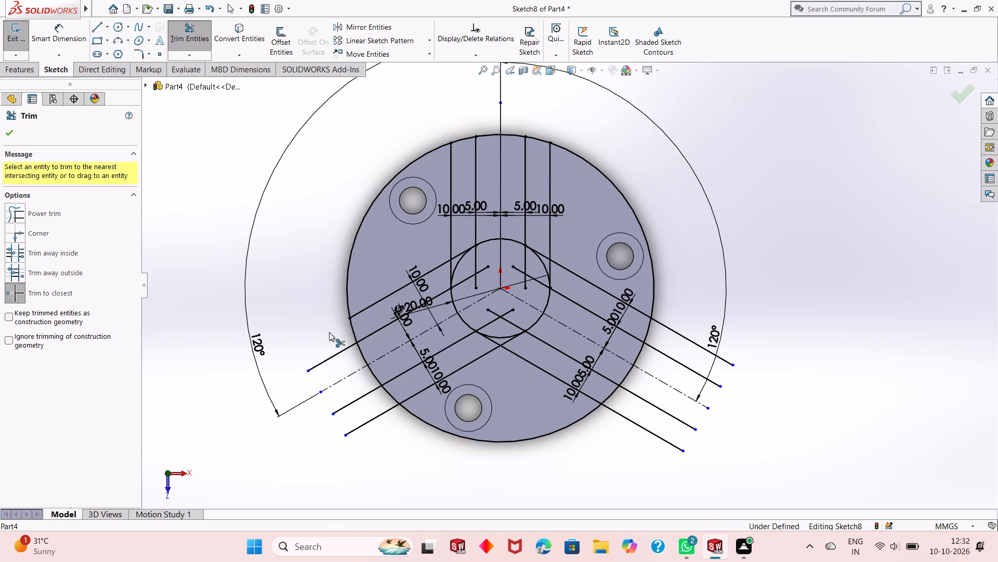
pyautogui.click(329, 355)
pyautogui.click(330, 360)
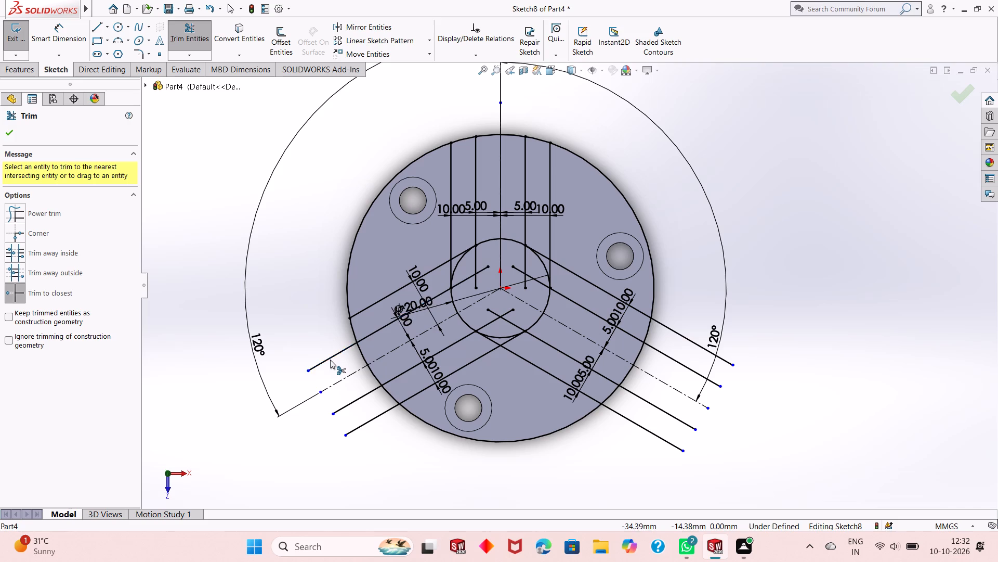
pyautogui.click(346, 407)
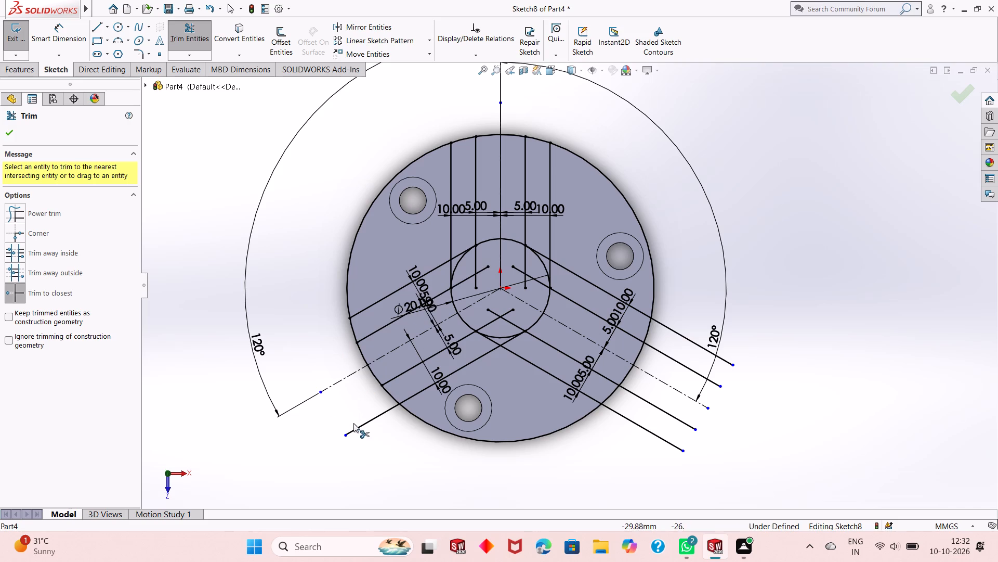
pyautogui.click(354, 431)
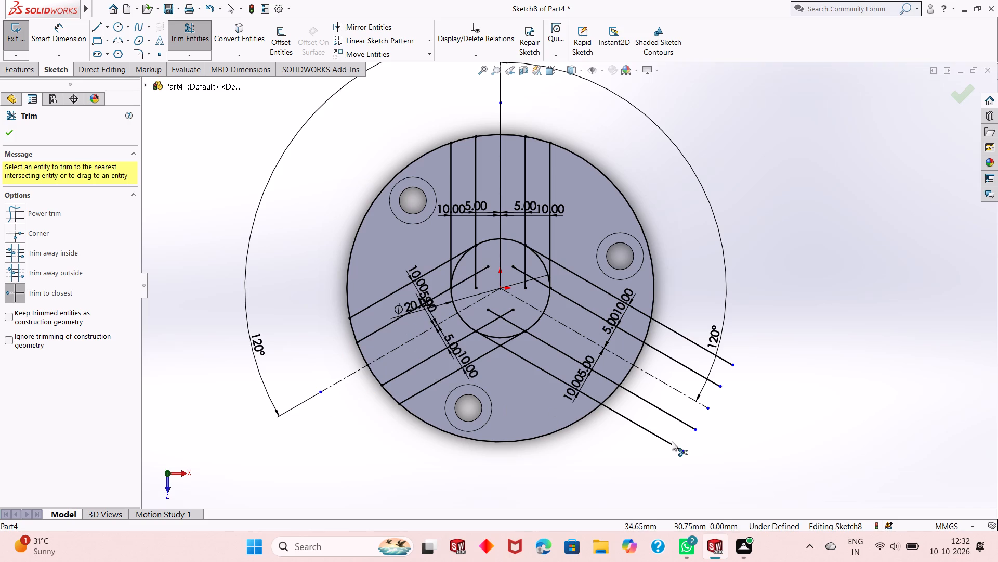
pyautogui.click(668, 443)
pyautogui.click(678, 418)
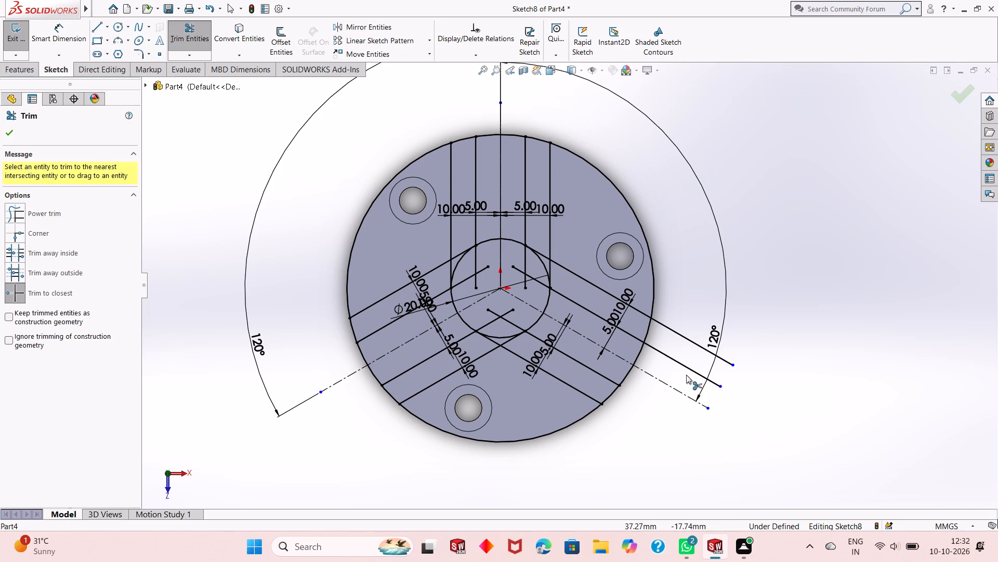
pyautogui.click(686, 374)
pyautogui.click(690, 365)
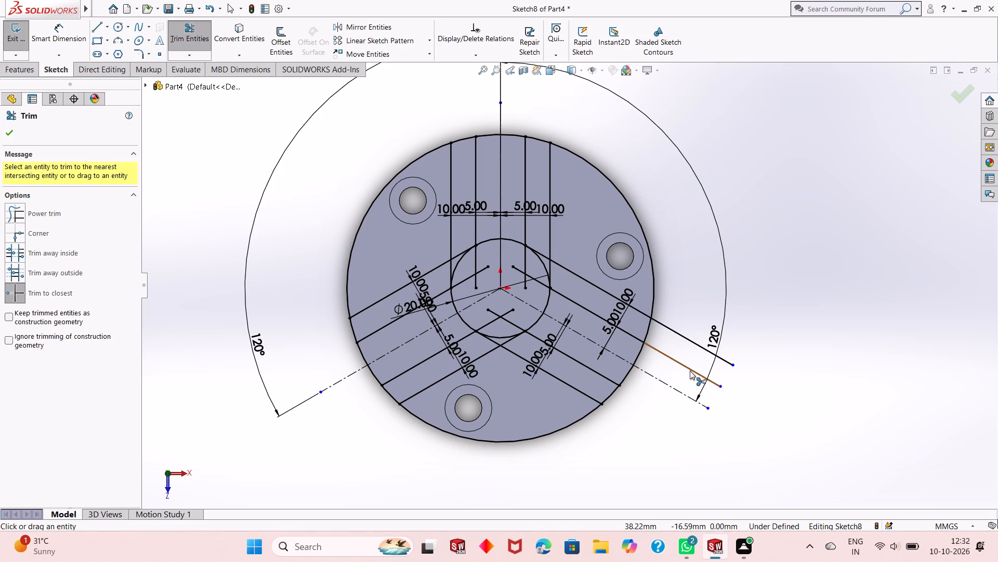
pyautogui.click(690, 371)
pyautogui.click(706, 351)
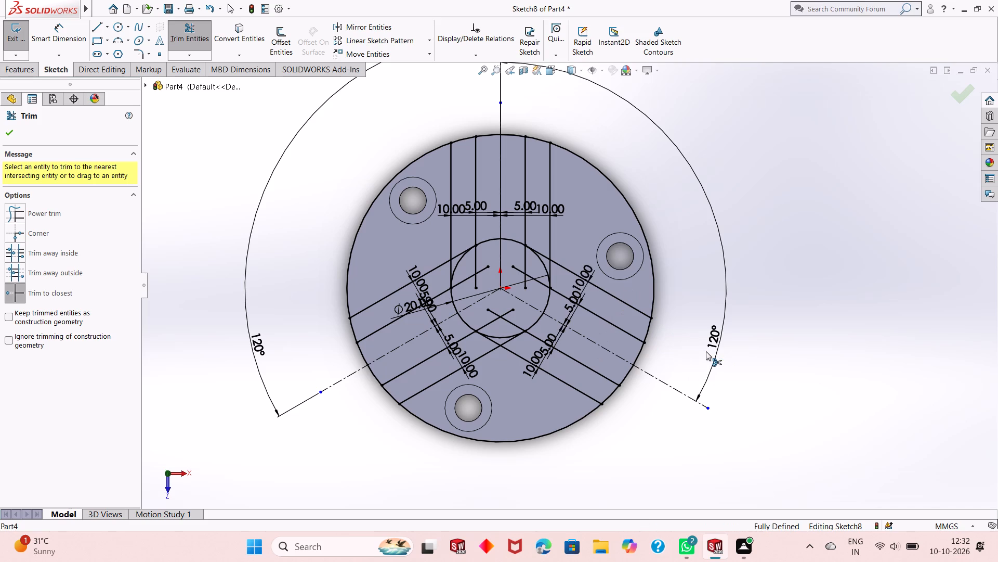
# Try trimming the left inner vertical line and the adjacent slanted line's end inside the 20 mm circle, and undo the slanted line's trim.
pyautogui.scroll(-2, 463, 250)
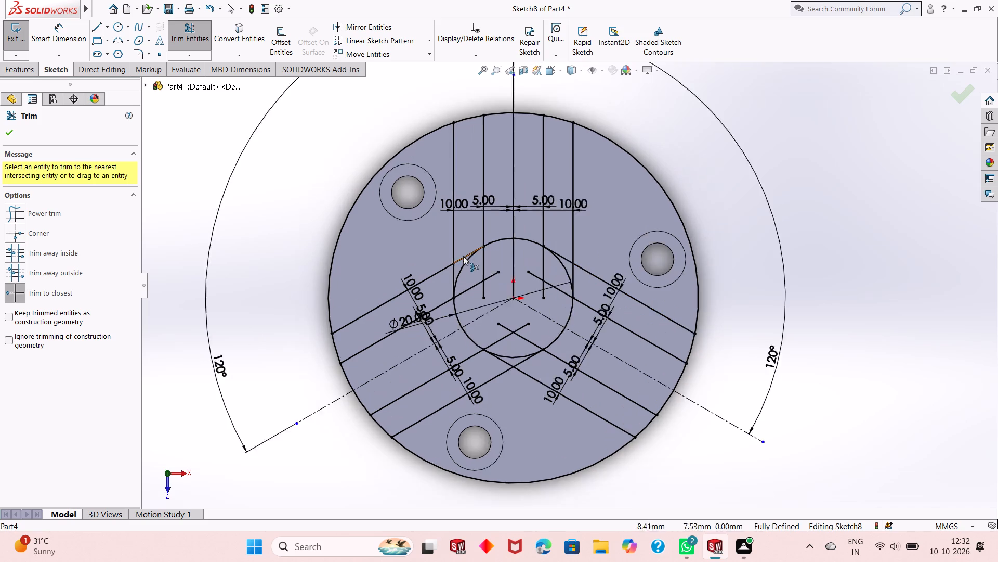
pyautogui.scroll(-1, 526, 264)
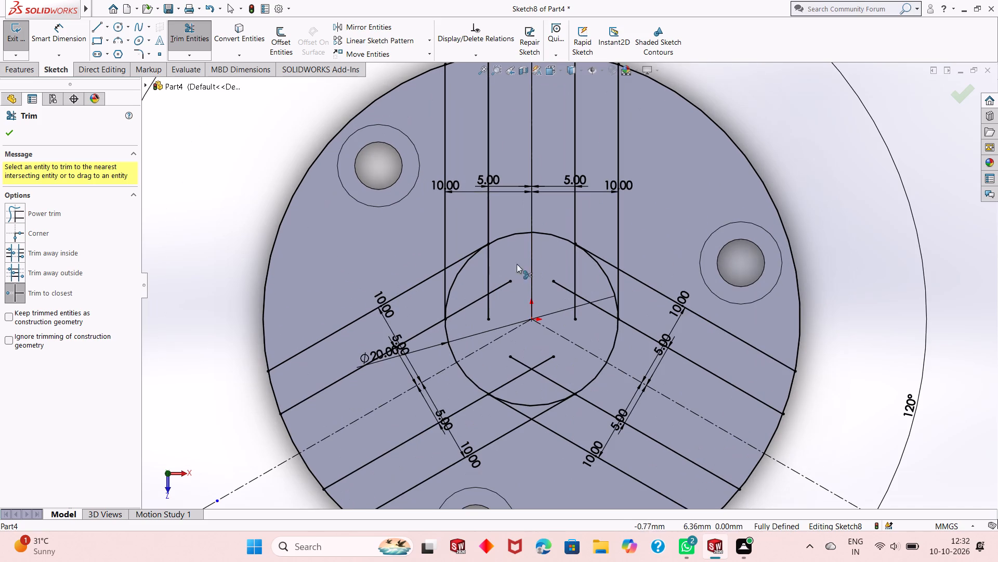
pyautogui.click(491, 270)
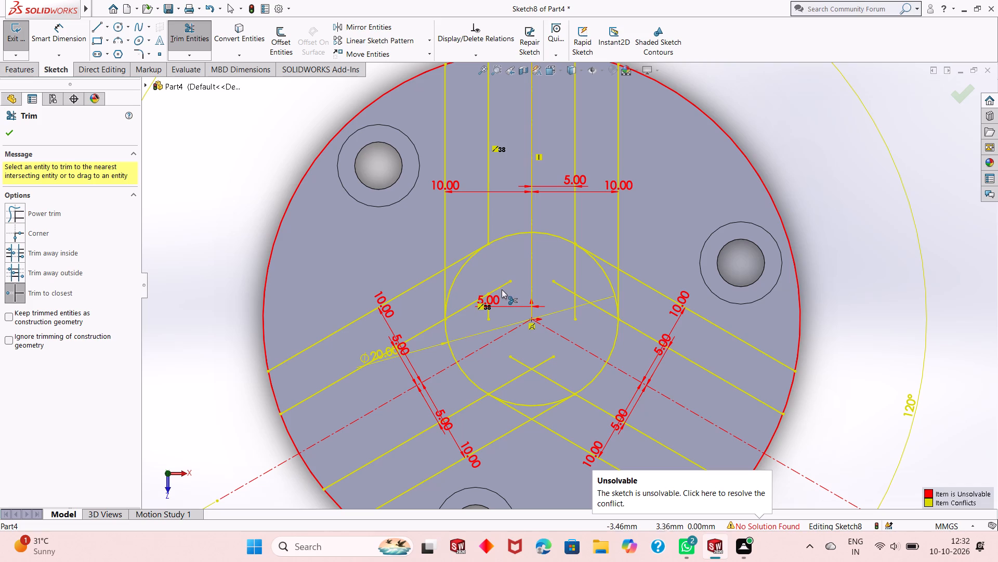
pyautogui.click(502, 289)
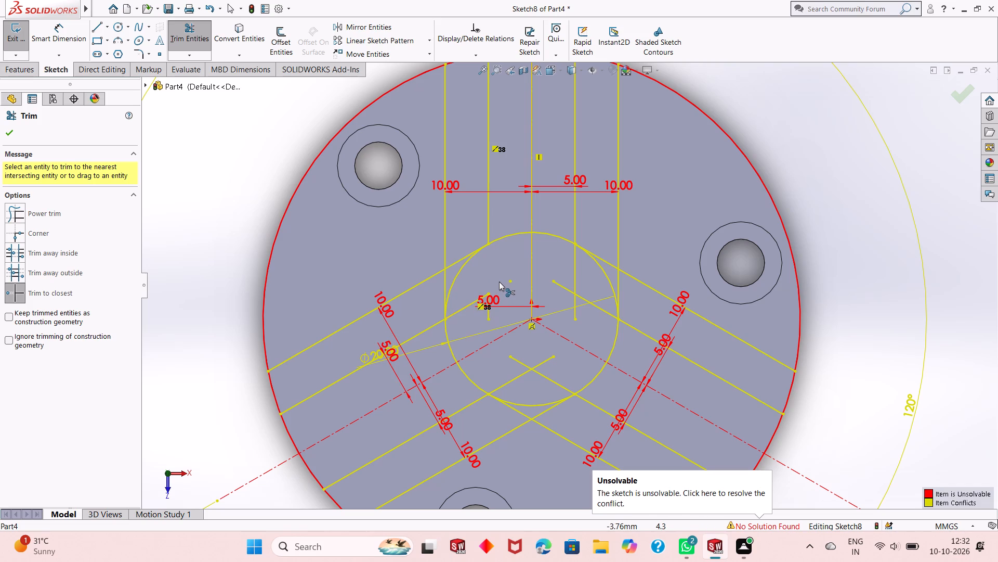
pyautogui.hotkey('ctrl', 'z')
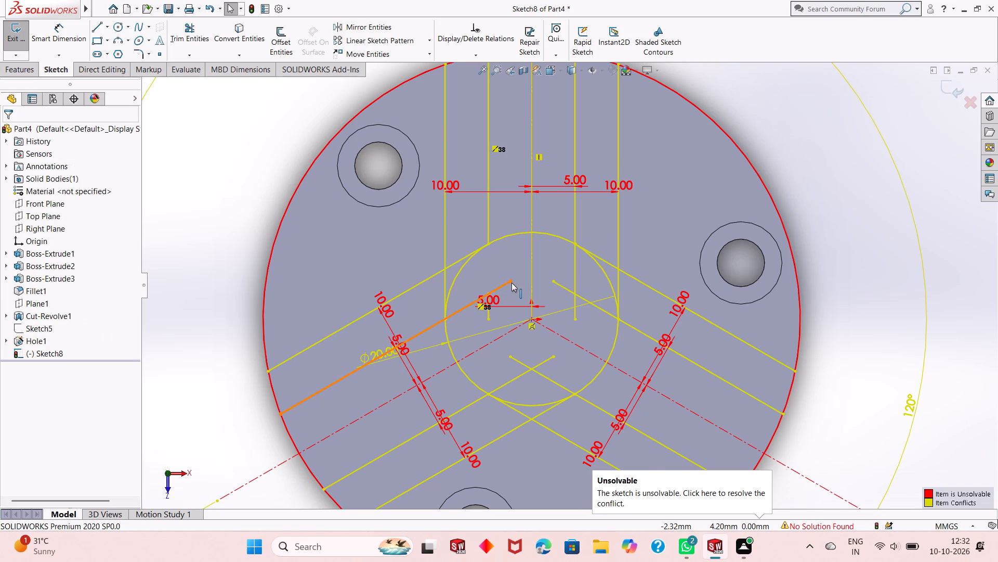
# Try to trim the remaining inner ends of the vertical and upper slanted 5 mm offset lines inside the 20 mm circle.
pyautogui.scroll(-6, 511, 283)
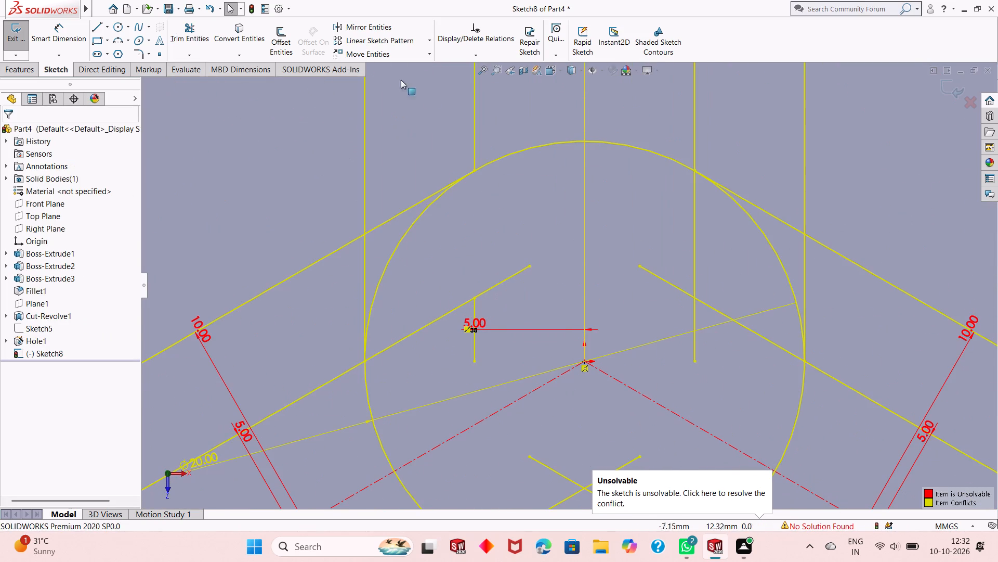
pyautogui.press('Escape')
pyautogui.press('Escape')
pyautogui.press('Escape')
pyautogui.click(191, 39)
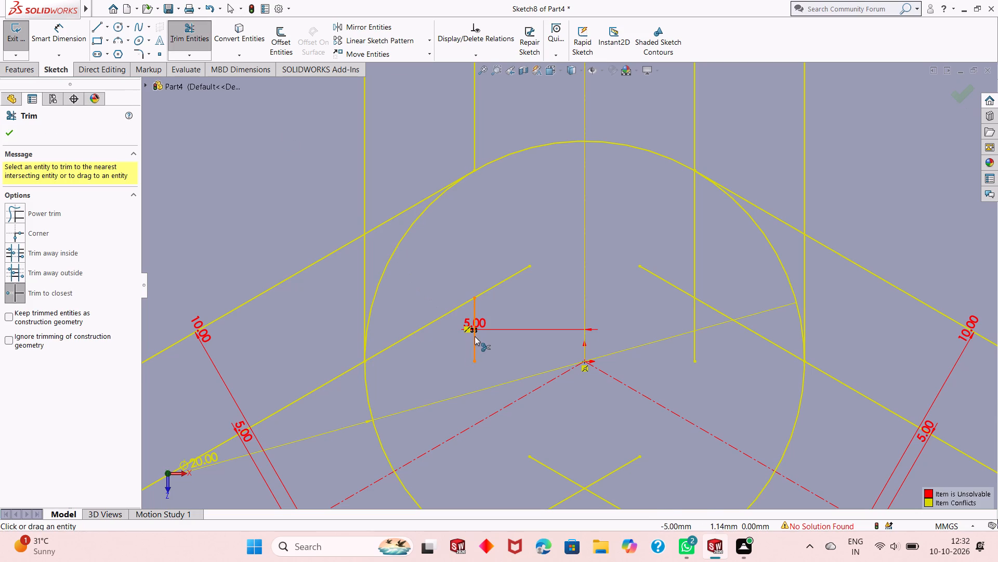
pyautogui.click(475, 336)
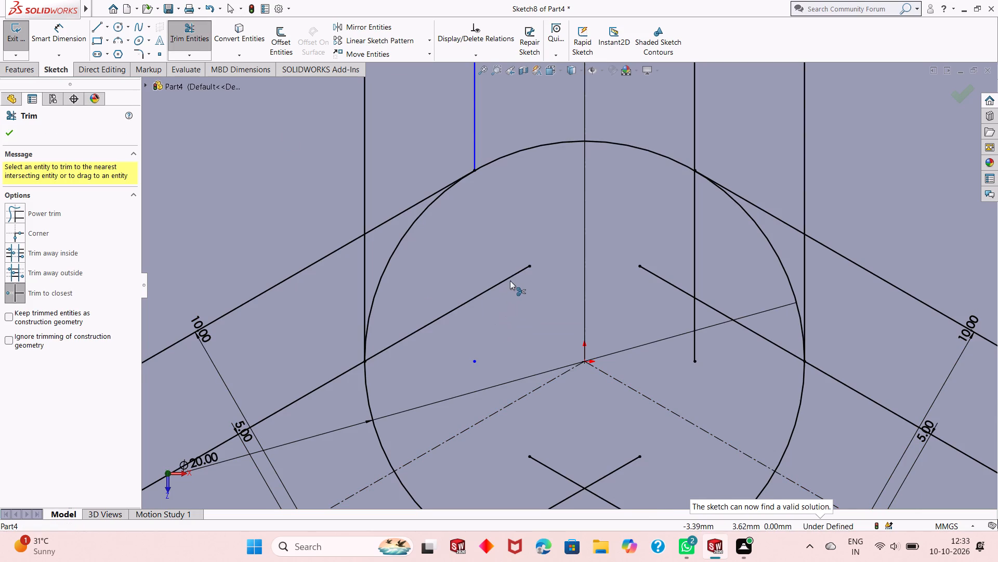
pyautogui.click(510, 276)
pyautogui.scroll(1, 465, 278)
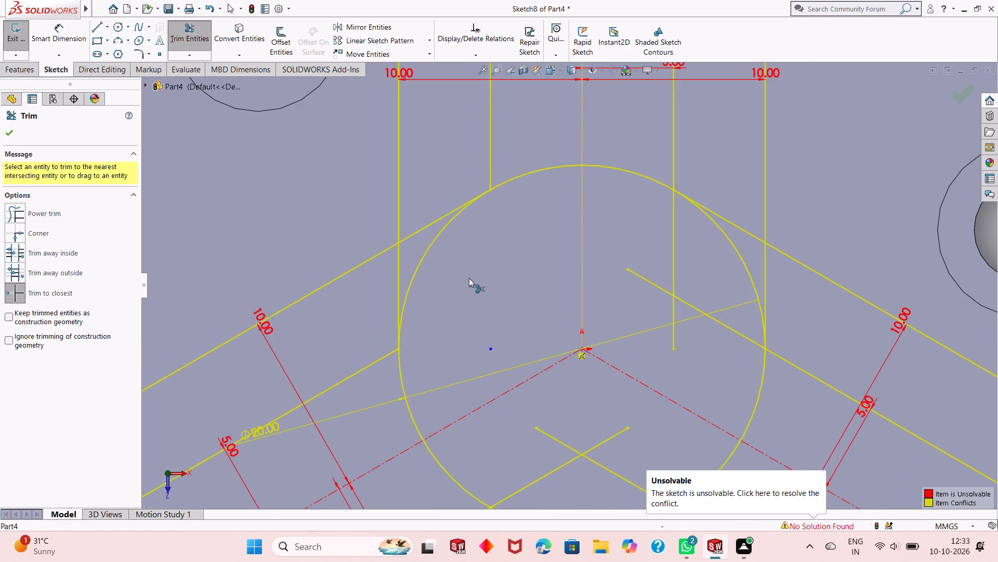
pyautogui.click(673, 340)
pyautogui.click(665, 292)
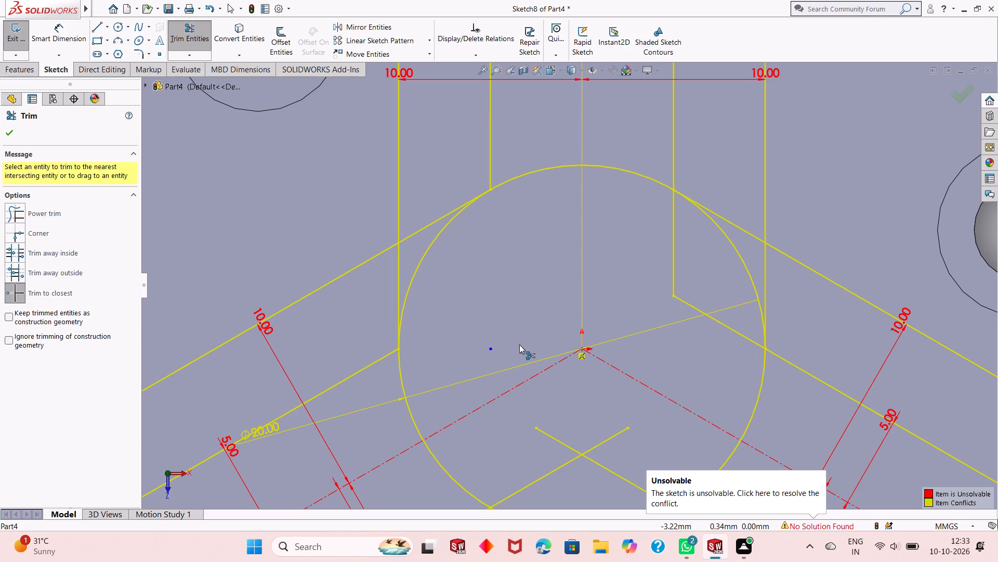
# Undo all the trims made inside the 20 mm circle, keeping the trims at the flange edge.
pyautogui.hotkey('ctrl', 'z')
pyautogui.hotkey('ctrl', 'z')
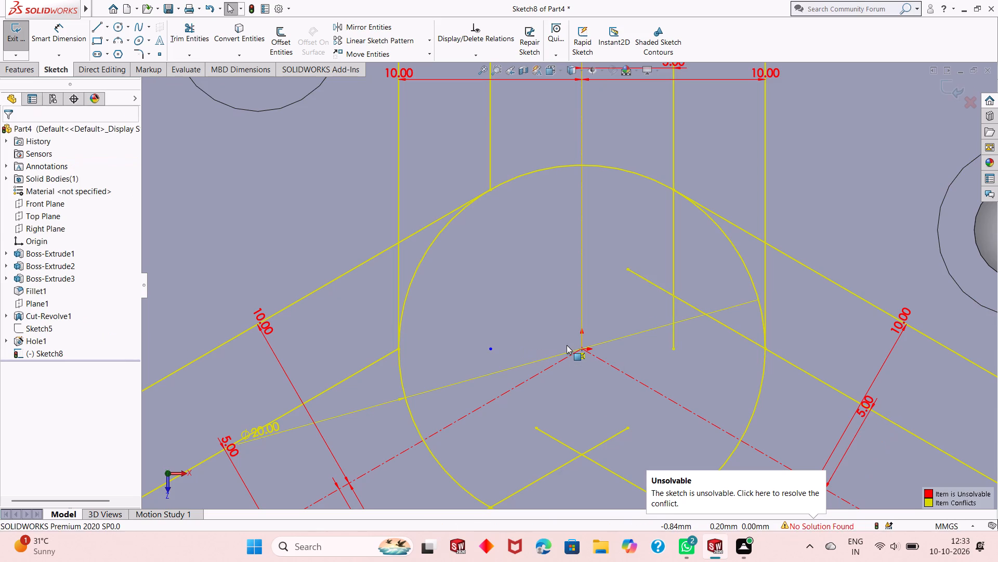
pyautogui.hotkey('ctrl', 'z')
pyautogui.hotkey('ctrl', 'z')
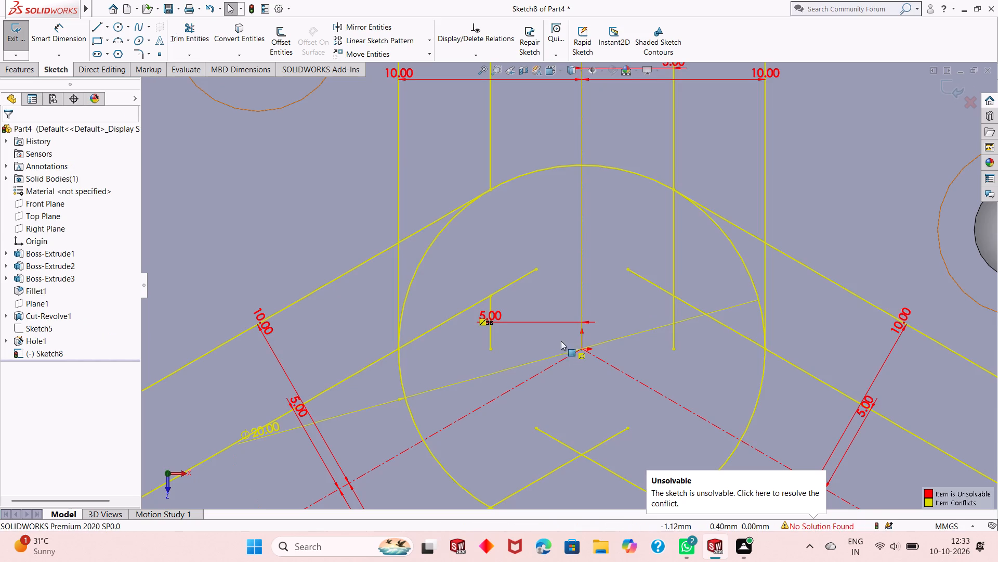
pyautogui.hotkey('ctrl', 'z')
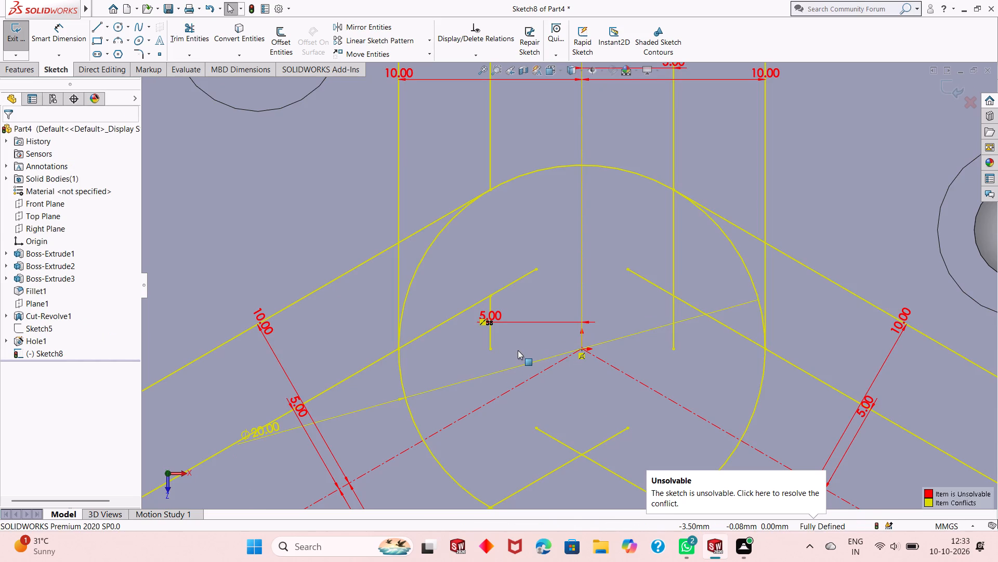
# Trim the inner ends of the two vertical and two upper slanted 5 mm offset lines back to the 20 mm circle.
pyautogui.scroll(6, 518, 350)
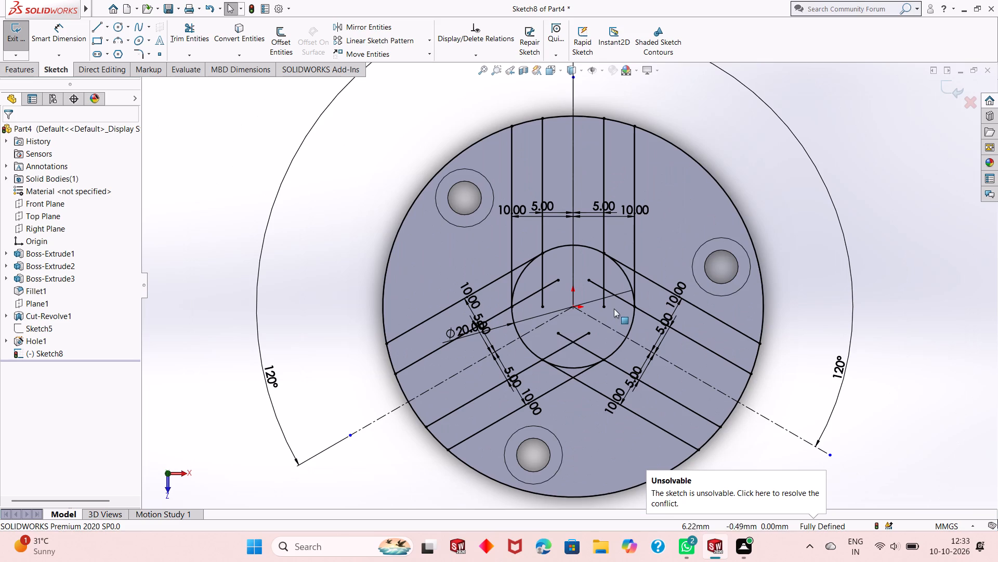
pyautogui.click(187, 35)
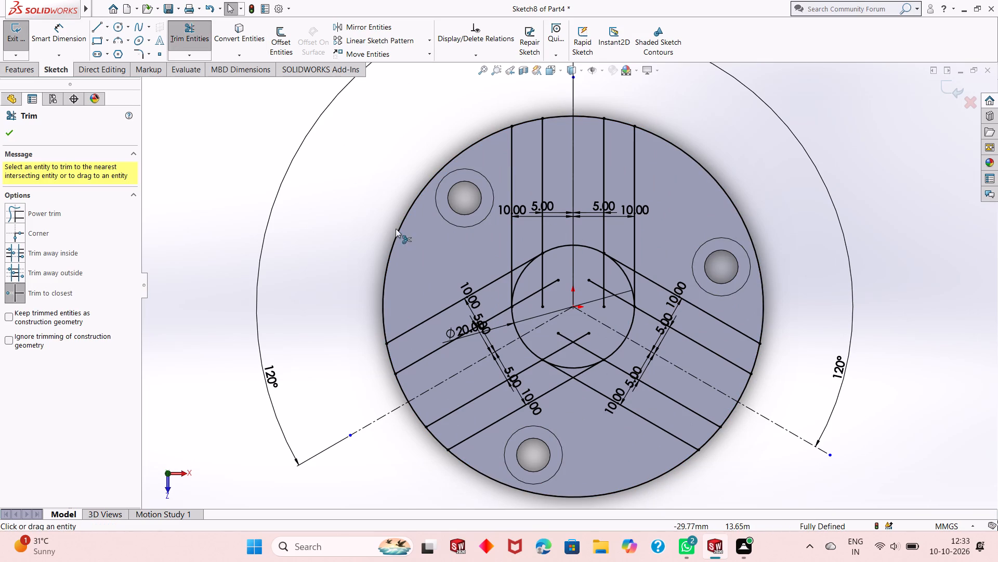
pyautogui.click(545, 302)
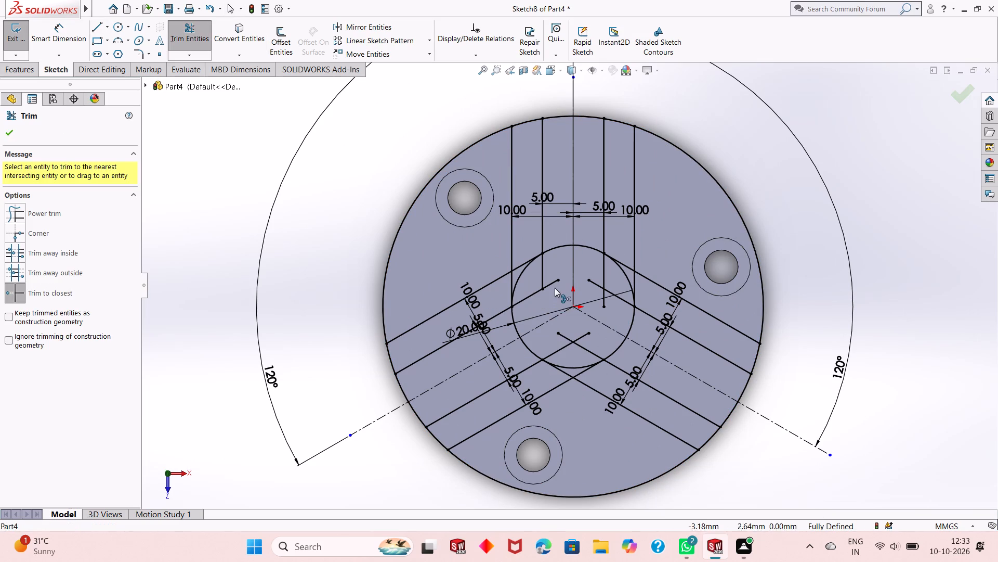
pyautogui.click(557, 282)
pyautogui.click(545, 273)
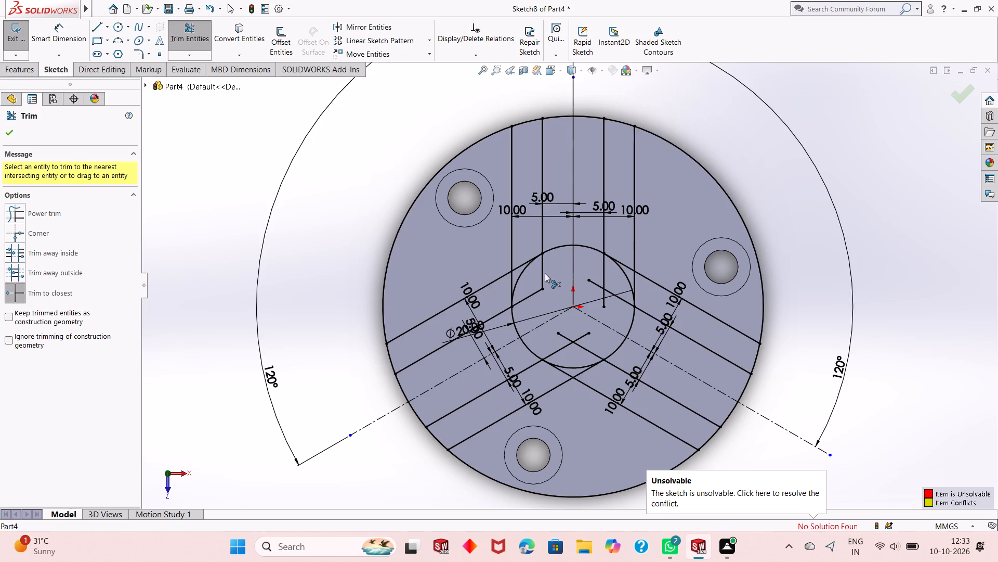
pyautogui.click(541, 291)
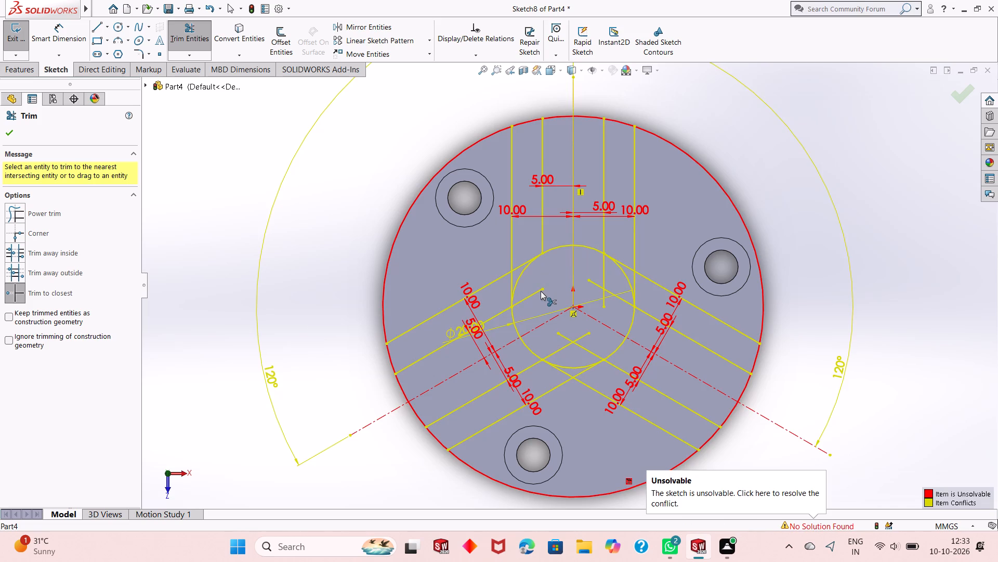
pyautogui.click(596, 285)
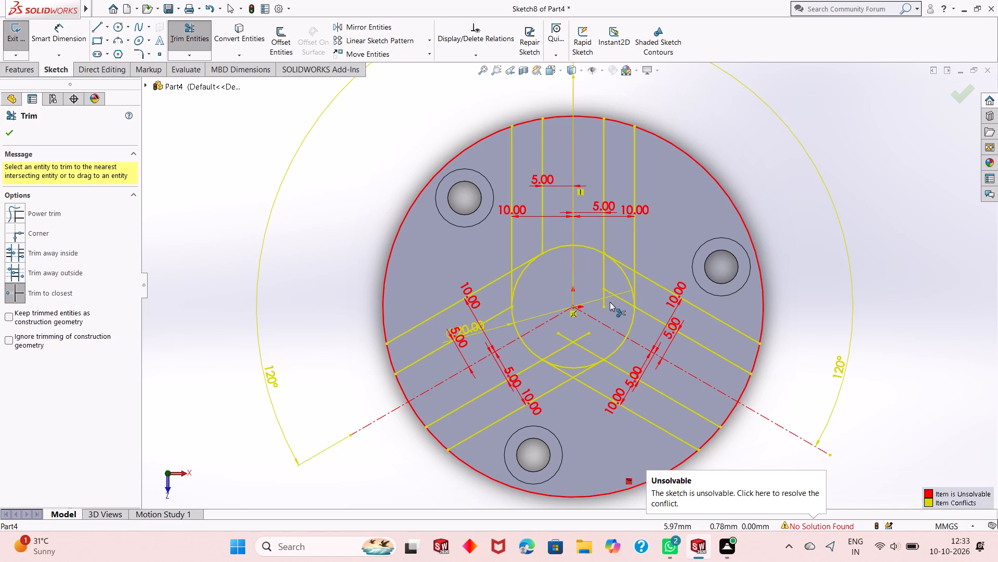
pyautogui.click(606, 301)
pyautogui.click(607, 281)
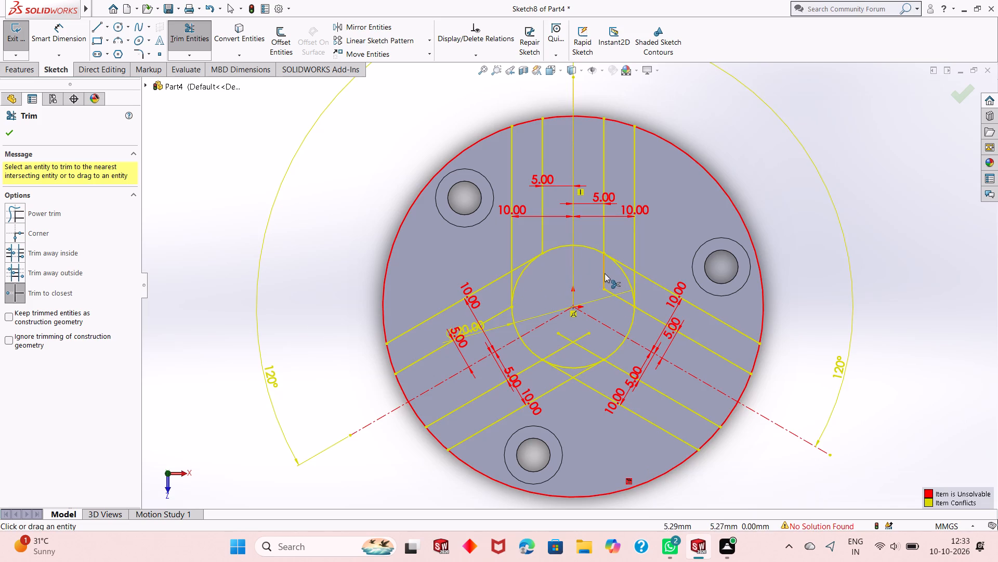
pyautogui.click(605, 273)
pyautogui.click(608, 290)
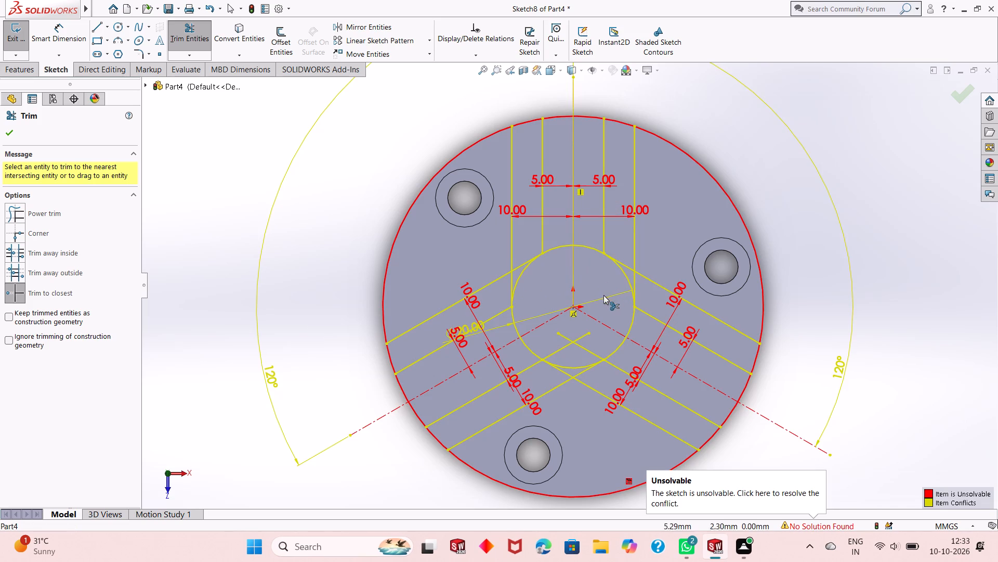
# Trim the crossing inner ends of the two lower slanted 5 mm offset lines back to the 20 mm circle.
pyautogui.scroll(-3, 576, 334)
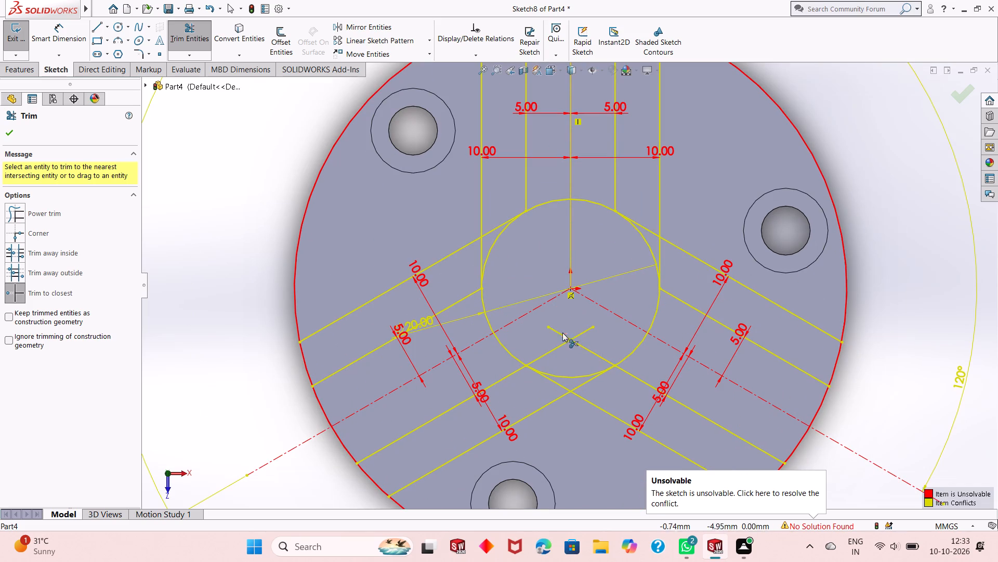
pyautogui.click(554, 331)
pyautogui.click(588, 333)
pyautogui.click(589, 330)
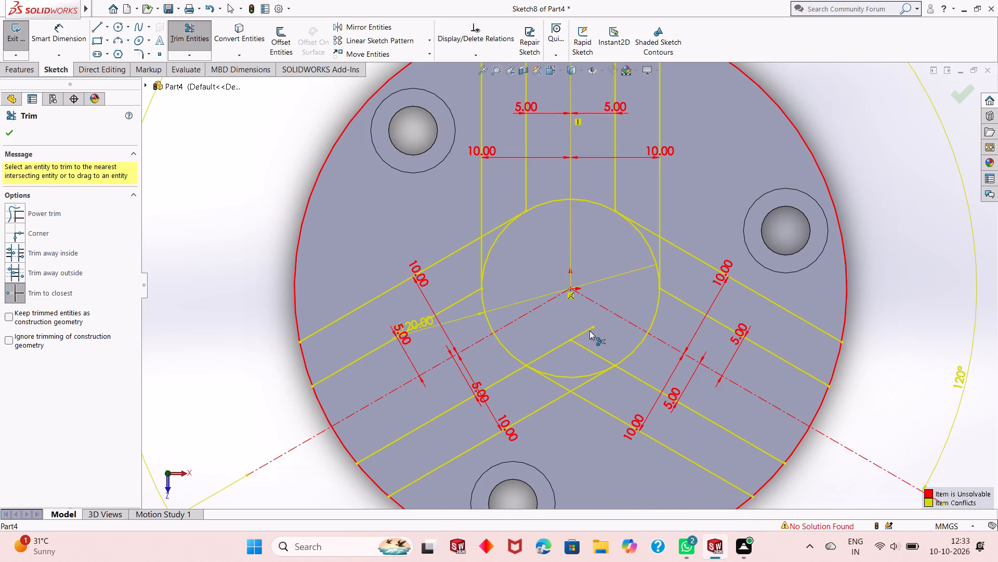
pyautogui.click(582, 346)
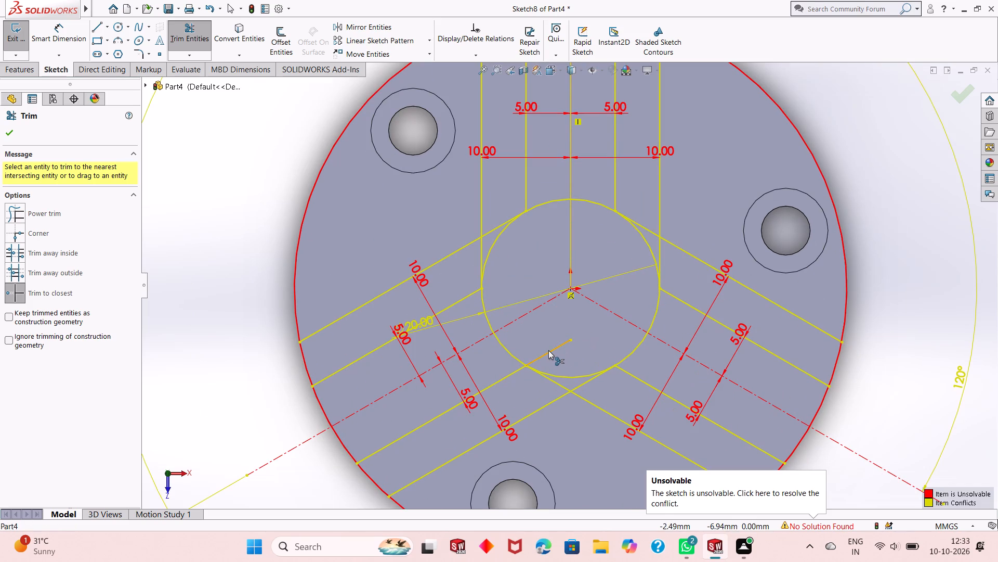
pyautogui.click(548, 350)
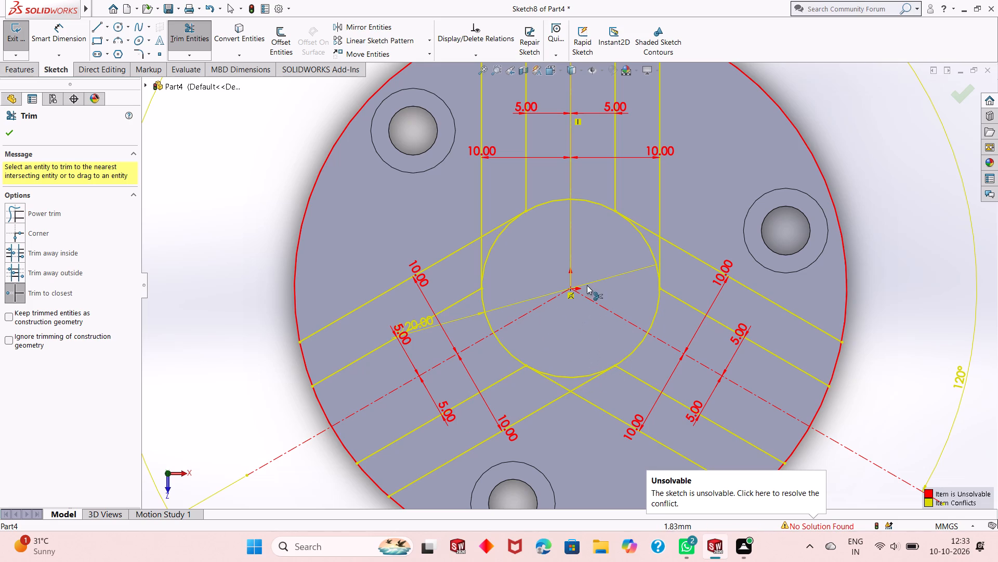
pyautogui.scroll(3, 526, 289)
pyautogui.press('Escape')
pyautogui.press('Escape')
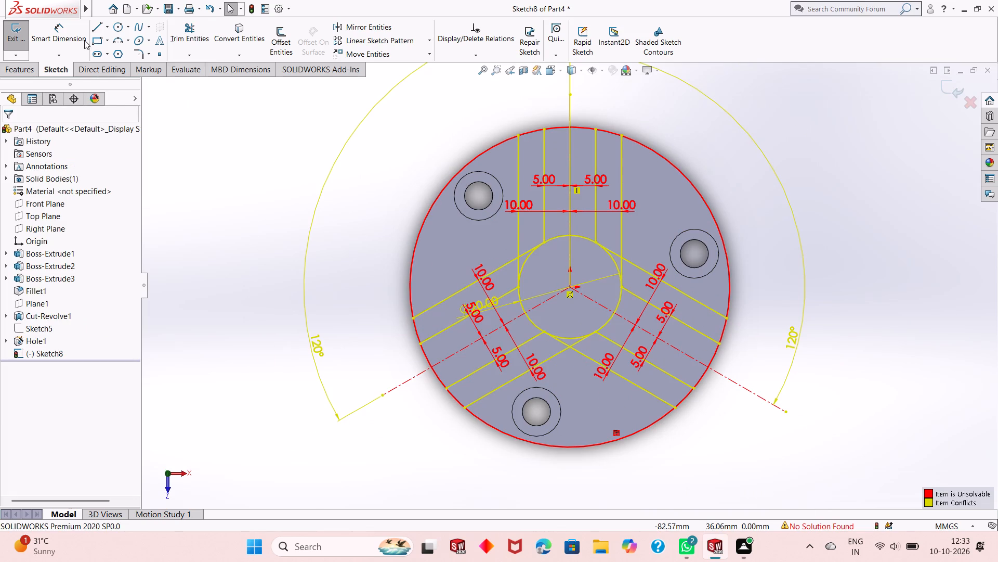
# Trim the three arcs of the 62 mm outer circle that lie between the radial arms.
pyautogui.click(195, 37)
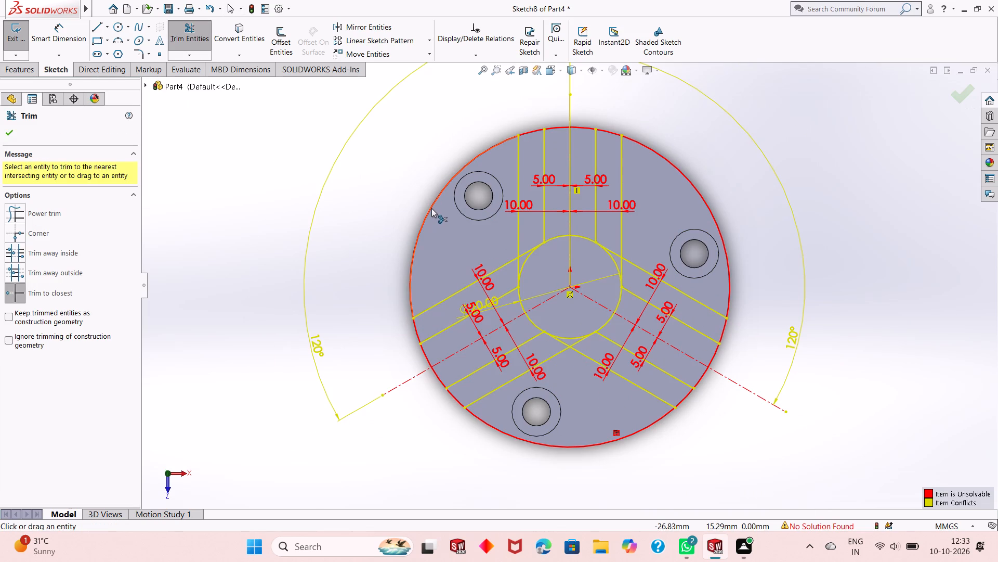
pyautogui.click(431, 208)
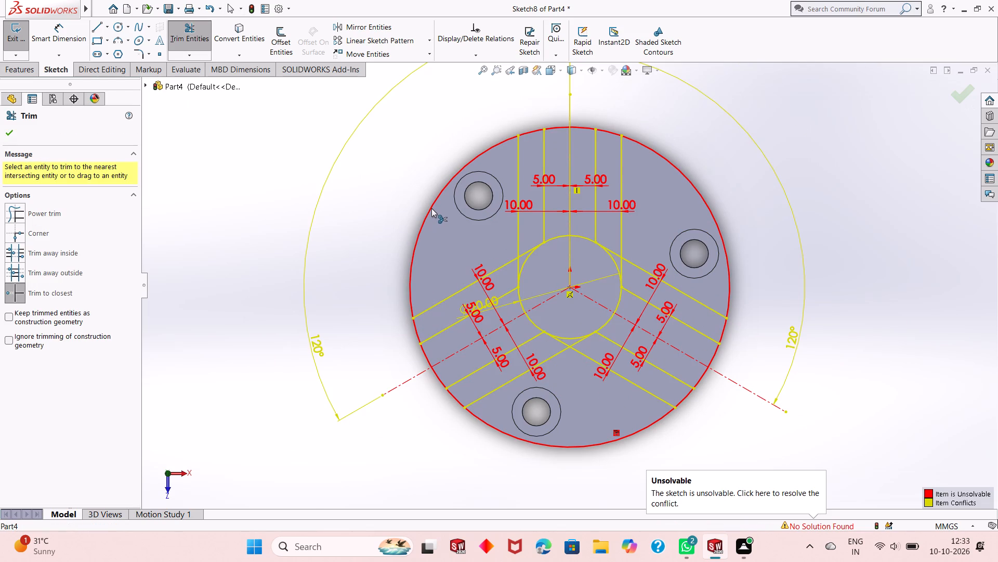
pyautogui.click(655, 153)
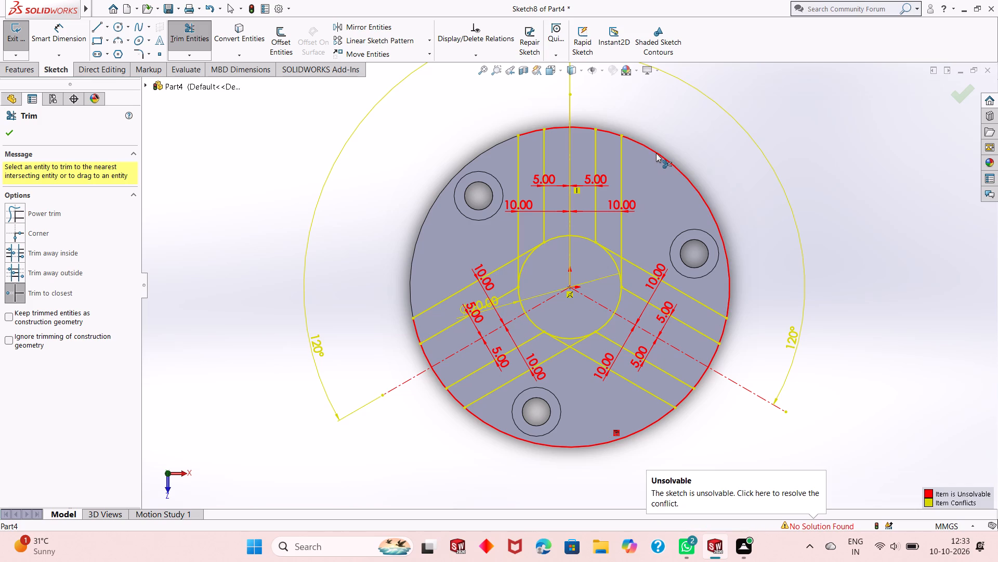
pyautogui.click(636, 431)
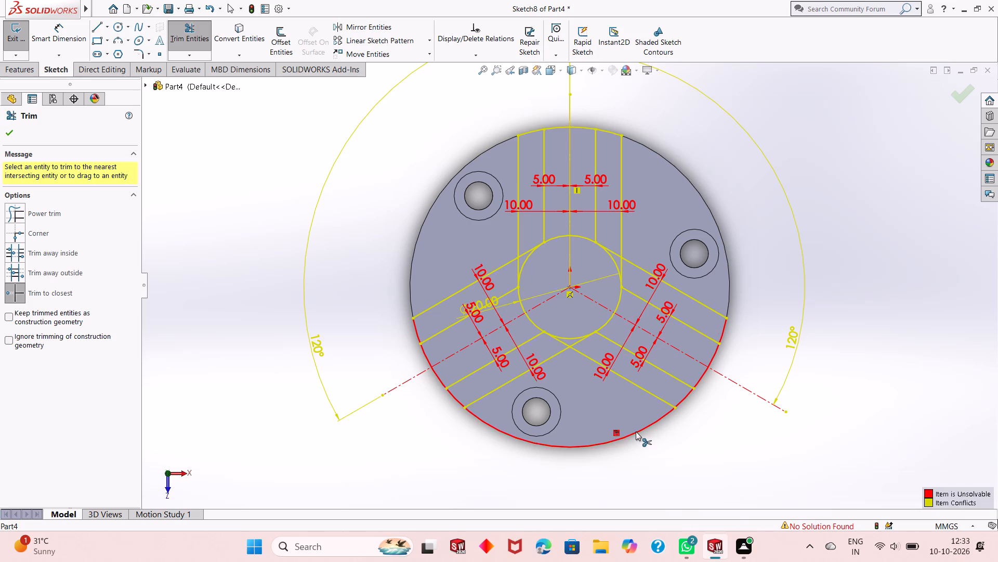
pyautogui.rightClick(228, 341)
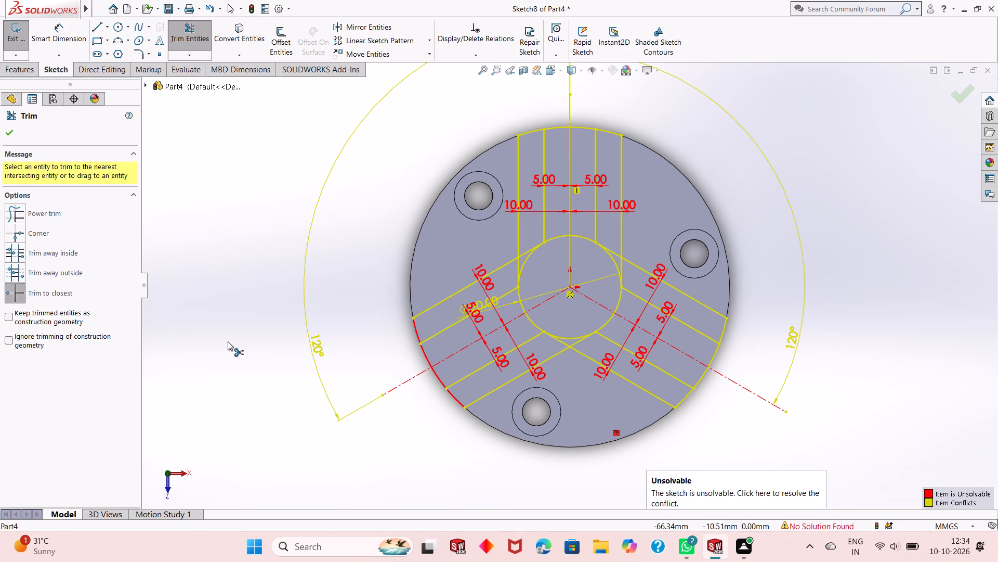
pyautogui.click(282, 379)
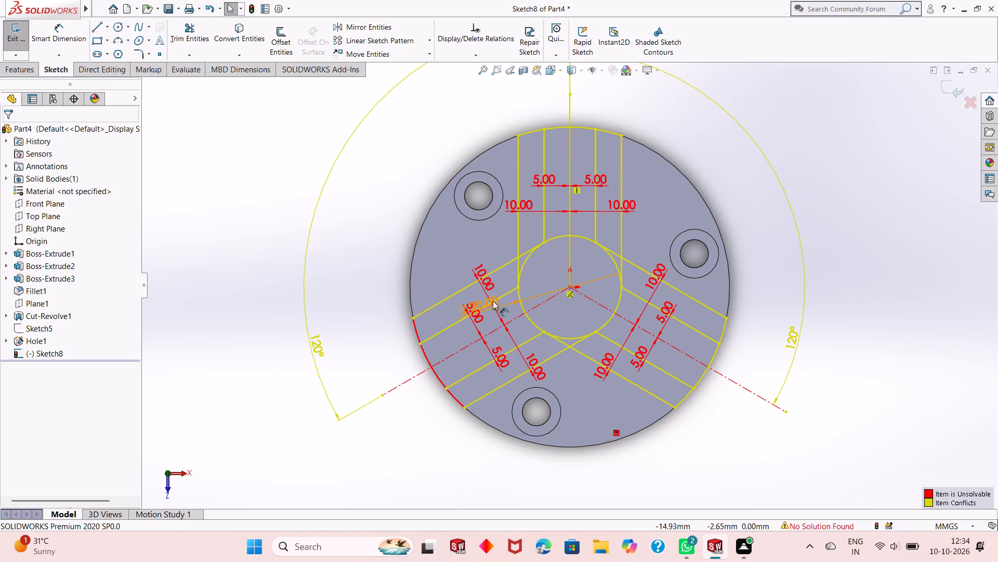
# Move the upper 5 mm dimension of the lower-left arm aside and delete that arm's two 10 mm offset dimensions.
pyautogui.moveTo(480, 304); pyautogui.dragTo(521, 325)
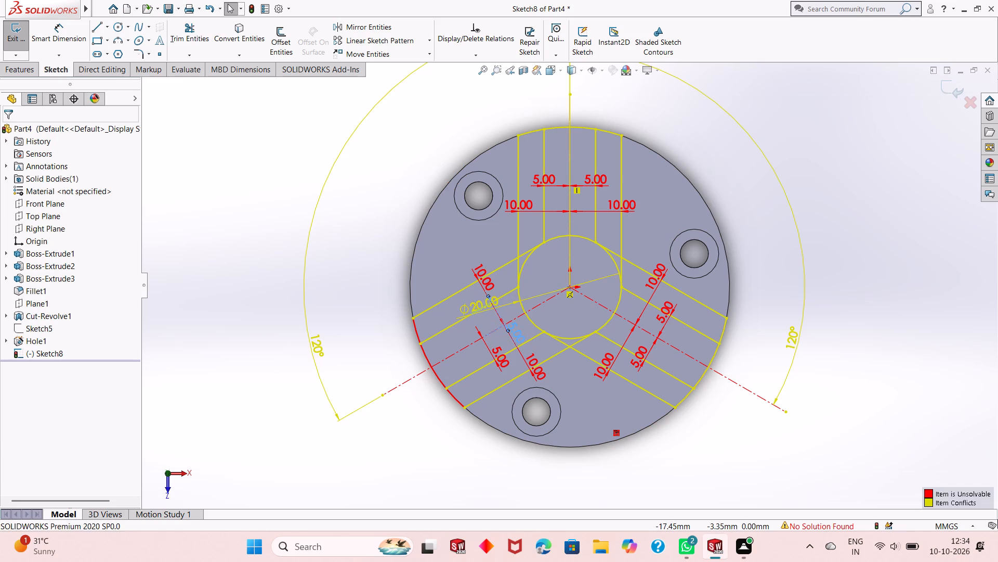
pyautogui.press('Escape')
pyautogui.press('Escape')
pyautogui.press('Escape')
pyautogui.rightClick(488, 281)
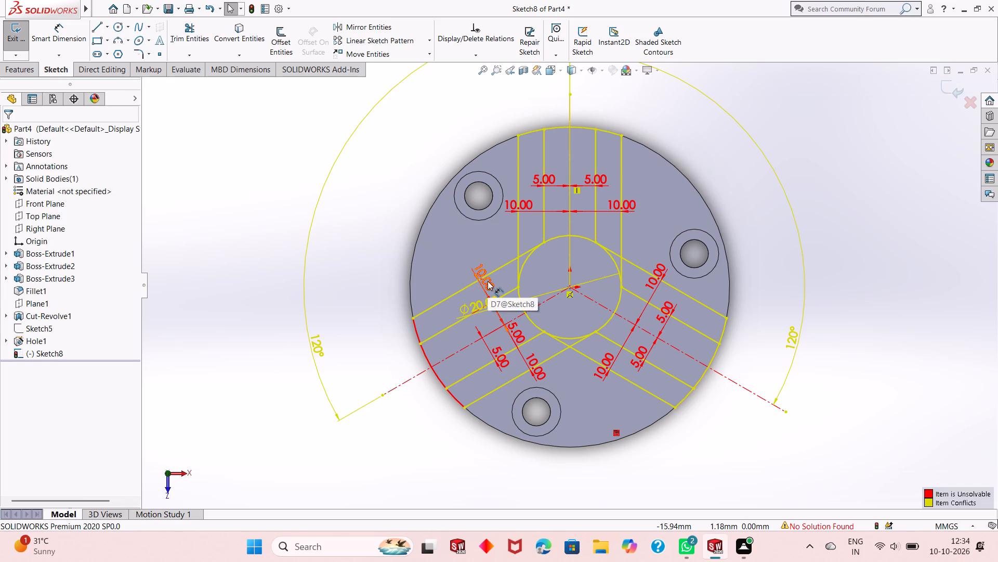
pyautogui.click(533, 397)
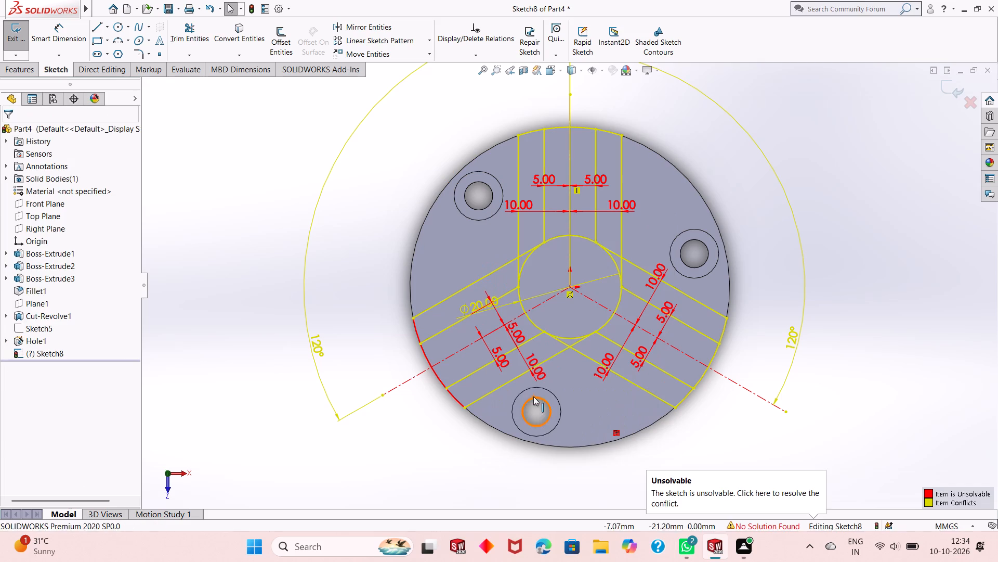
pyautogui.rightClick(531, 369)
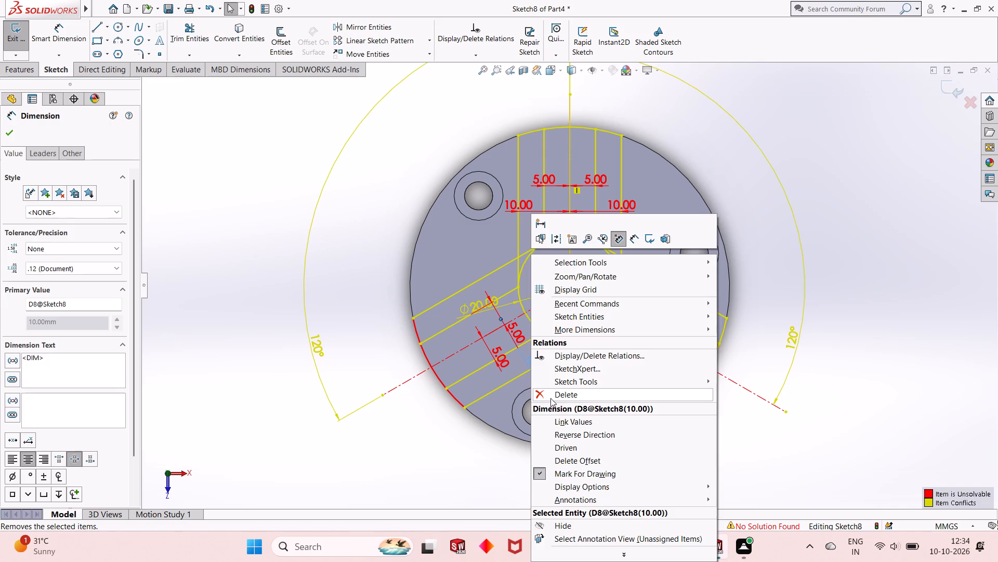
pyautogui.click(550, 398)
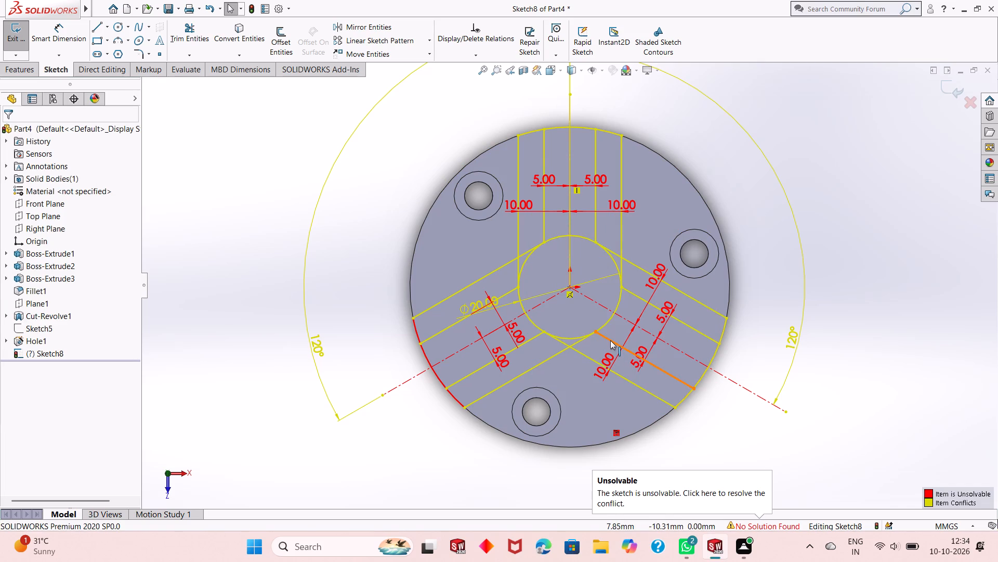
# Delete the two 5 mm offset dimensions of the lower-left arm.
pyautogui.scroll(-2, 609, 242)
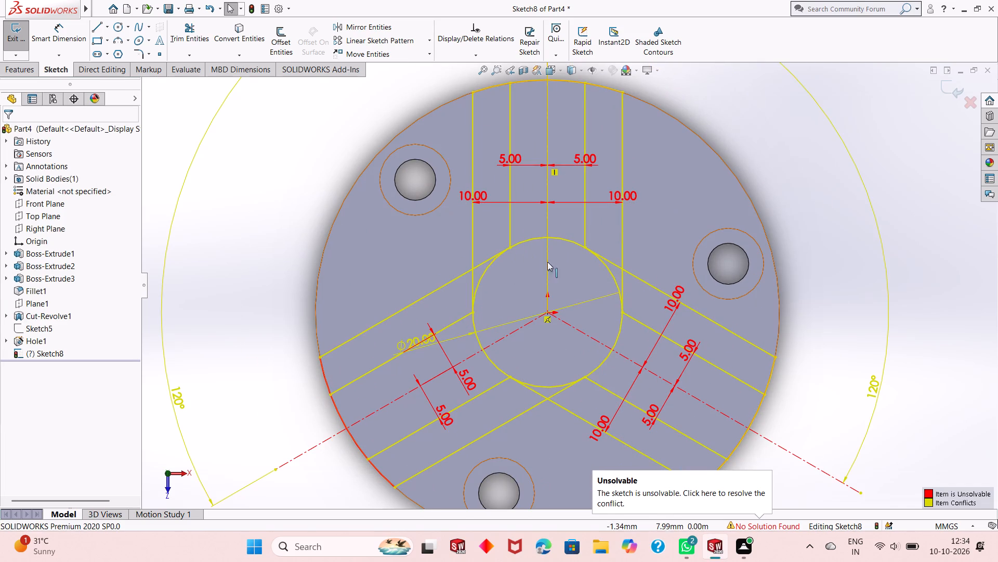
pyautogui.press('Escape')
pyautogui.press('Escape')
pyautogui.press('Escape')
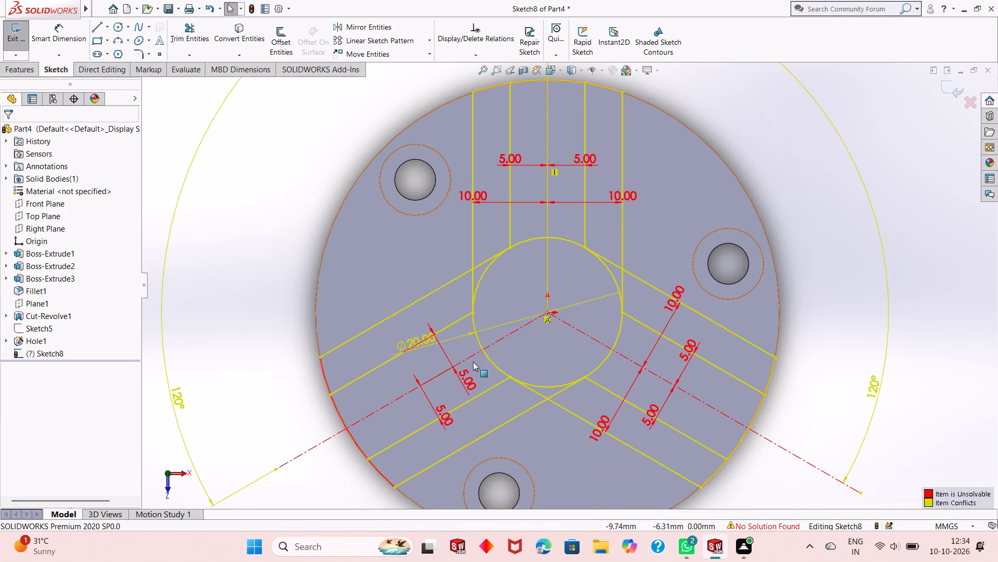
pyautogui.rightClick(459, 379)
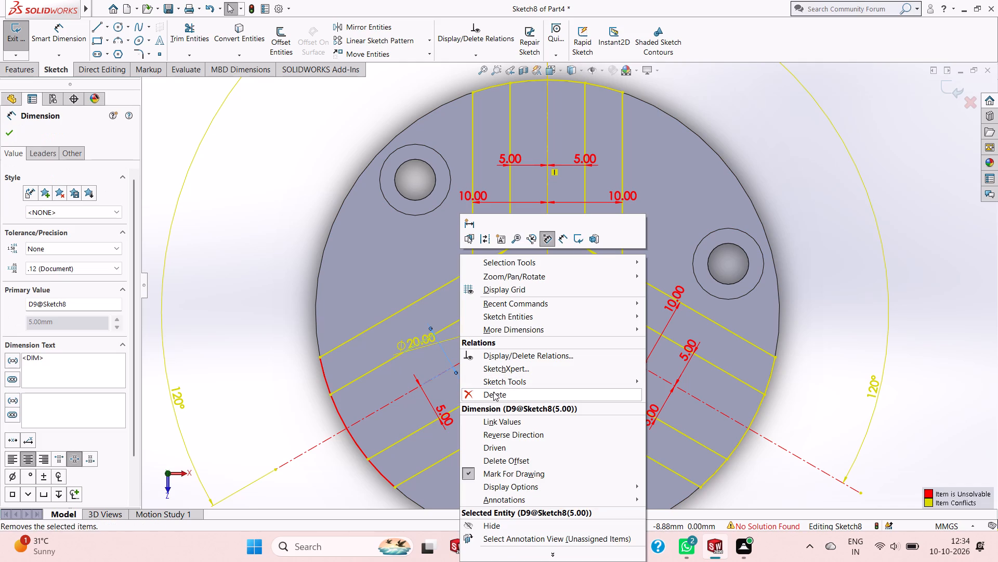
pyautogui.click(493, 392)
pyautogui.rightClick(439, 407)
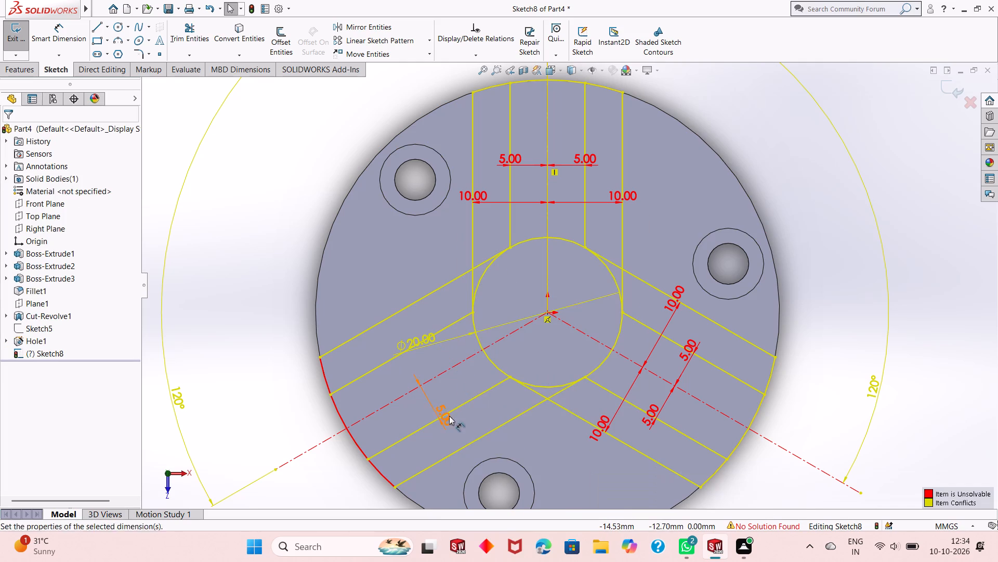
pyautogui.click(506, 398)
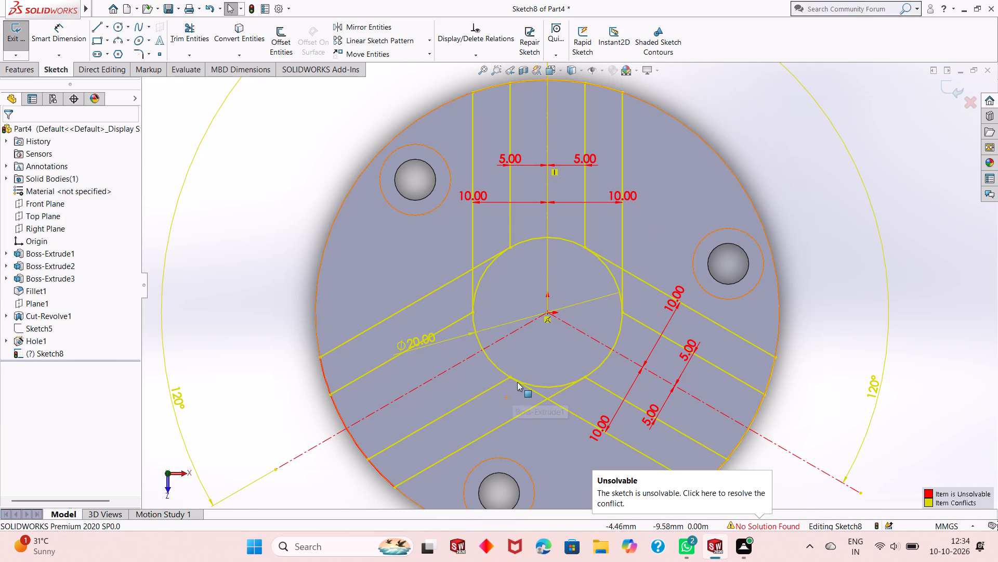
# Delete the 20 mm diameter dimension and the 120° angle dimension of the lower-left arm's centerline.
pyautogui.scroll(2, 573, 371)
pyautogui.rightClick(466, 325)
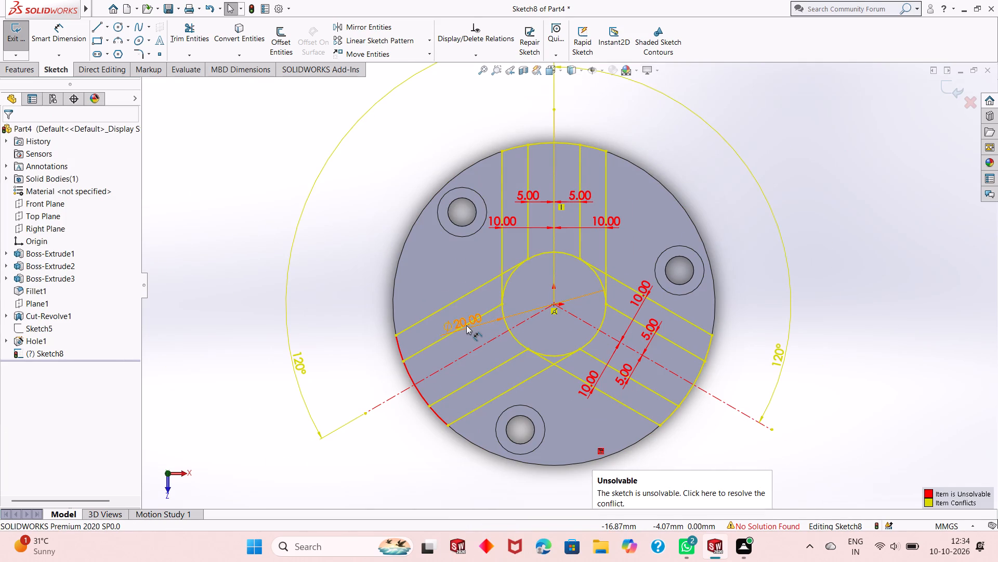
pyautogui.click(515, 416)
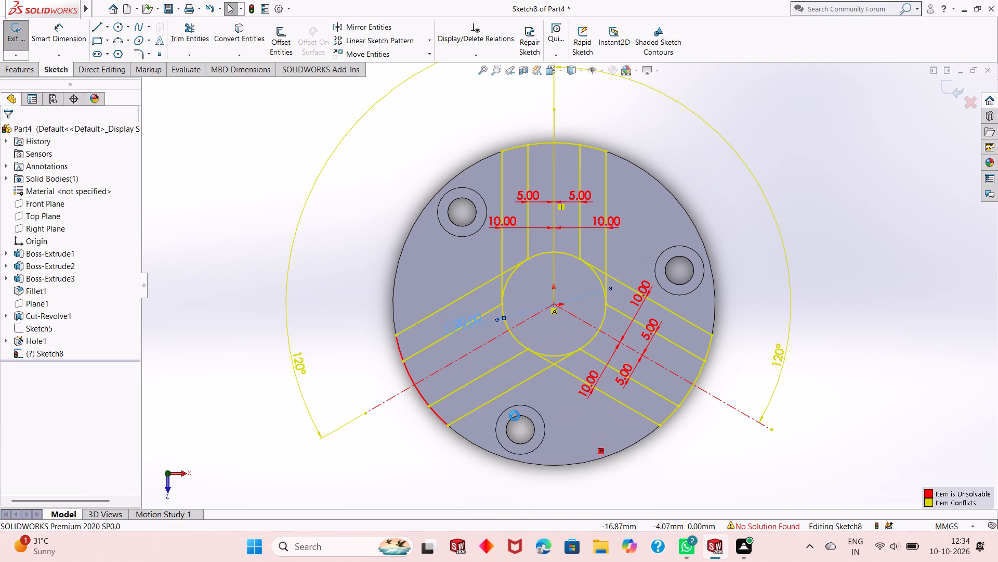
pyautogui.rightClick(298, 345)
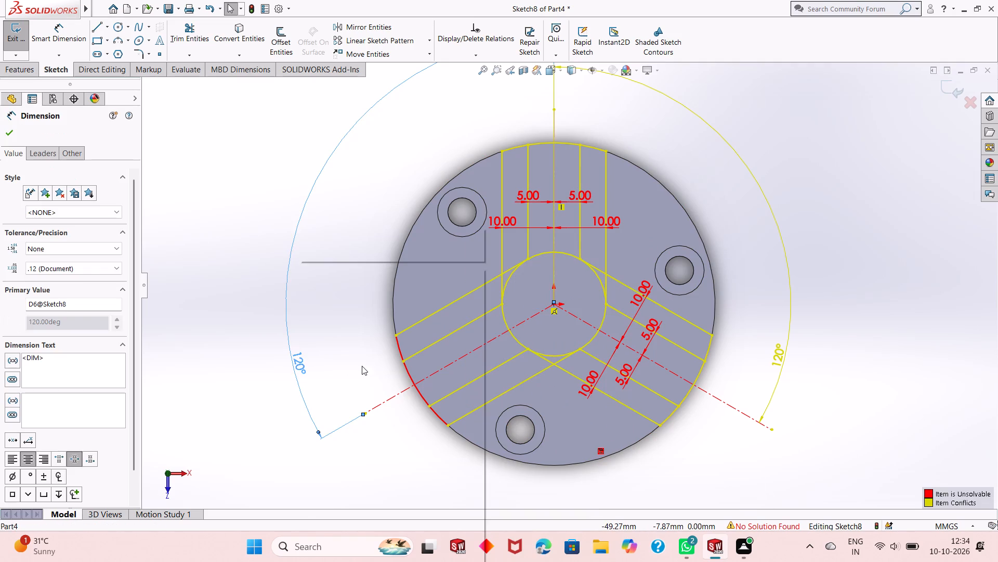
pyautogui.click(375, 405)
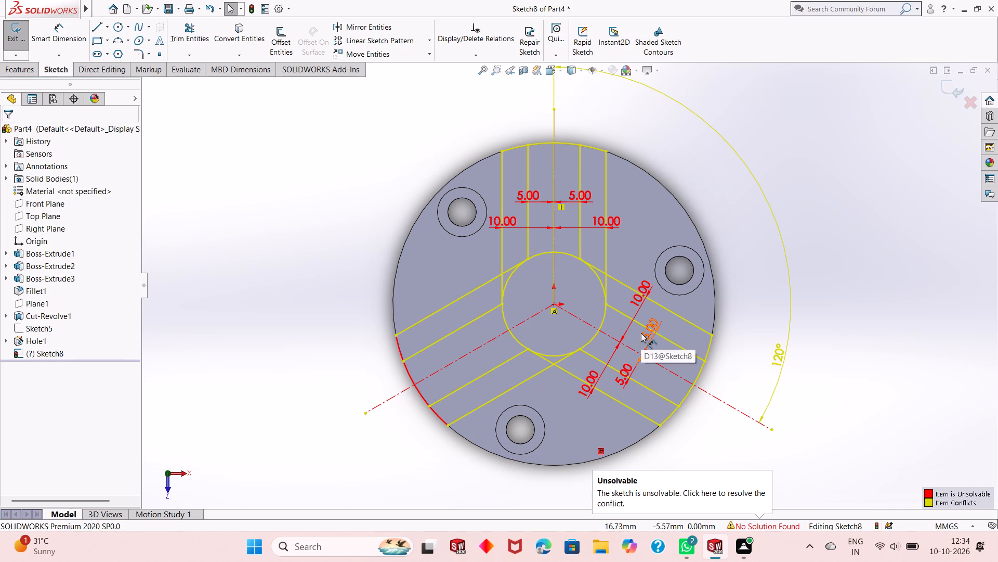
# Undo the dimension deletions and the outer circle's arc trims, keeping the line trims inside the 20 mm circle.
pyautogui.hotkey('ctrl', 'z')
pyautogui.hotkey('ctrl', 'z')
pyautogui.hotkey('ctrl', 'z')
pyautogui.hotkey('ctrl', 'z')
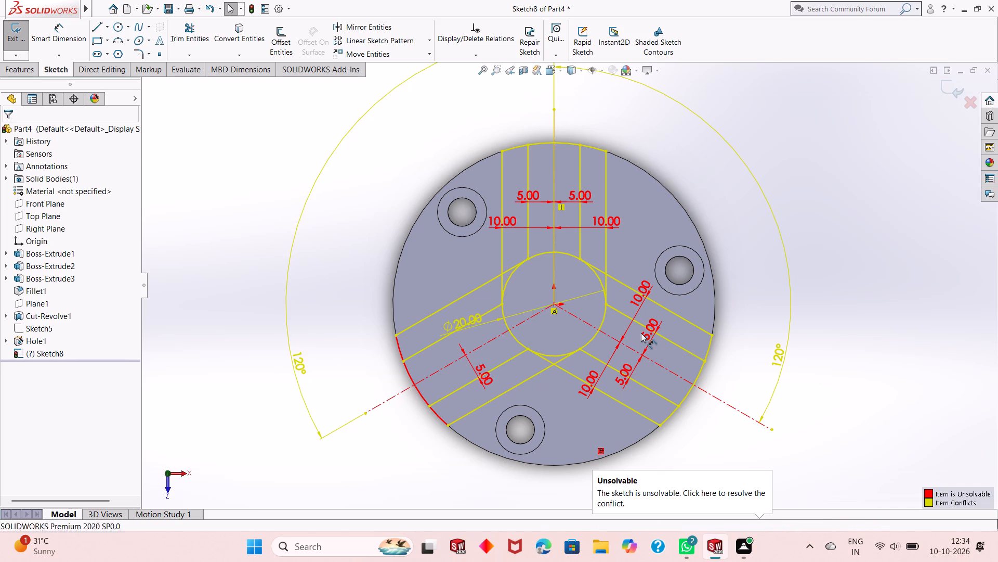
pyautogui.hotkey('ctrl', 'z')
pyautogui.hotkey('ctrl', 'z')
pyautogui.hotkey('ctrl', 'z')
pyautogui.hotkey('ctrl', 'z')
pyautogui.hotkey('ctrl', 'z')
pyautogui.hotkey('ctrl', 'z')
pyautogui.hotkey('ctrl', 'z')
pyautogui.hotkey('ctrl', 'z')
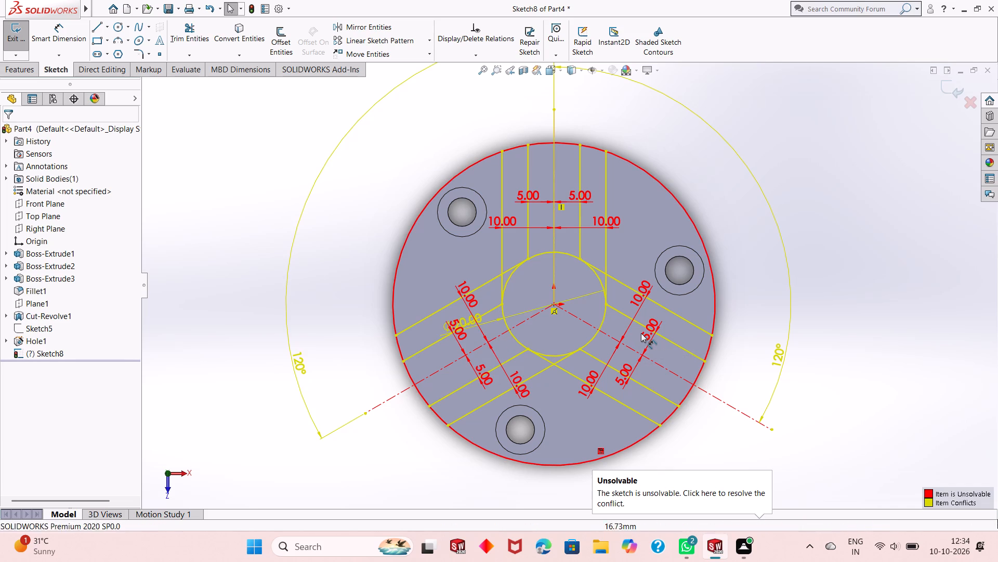
# Undo the trims of the inner 5 mm offset lines inside the 20 mm circle, restoring their full lengths.
pyautogui.hotkey('ctrl', 'z')
pyautogui.hotkey('ctrl', 'z')
pyautogui.hotkey('ctrl', 'z')
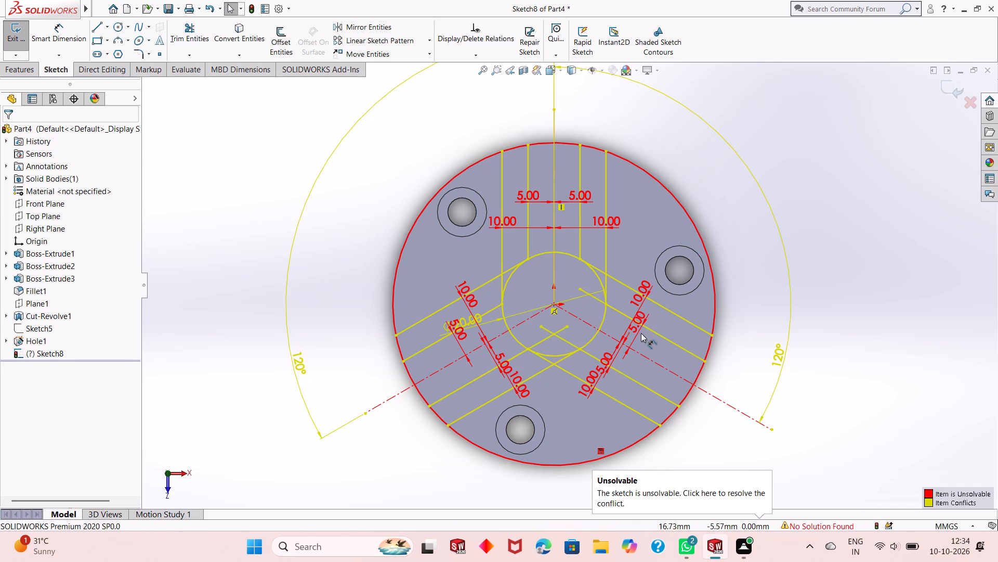
pyautogui.hotkey('ctrl', 'z')
pyautogui.hotkey('ctrl', 'z')
pyautogui.hotkey('ctrl', 'z')
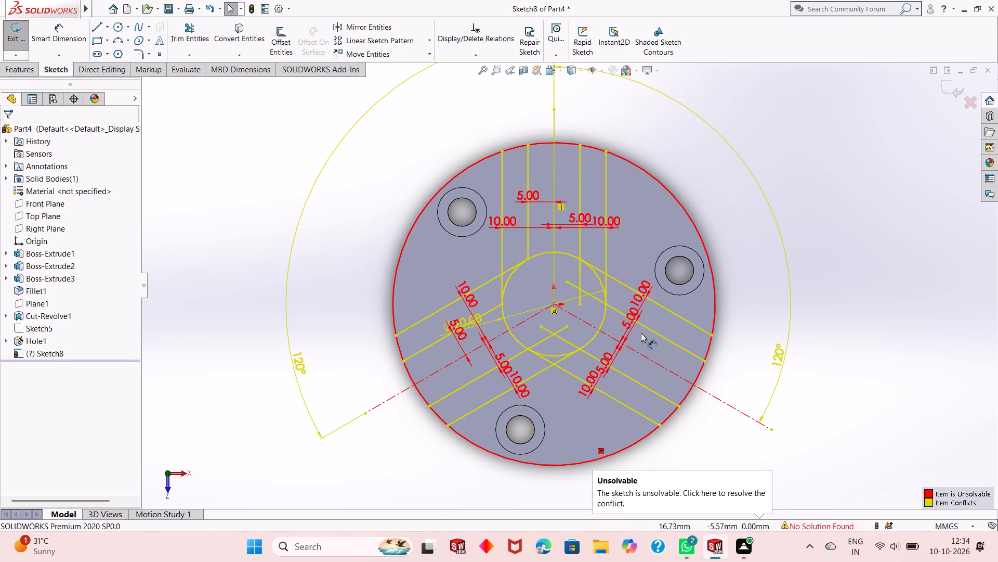
pyautogui.hotkey('ctrl', 'z')
pyautogui.hotkey('ctrl', 'z')
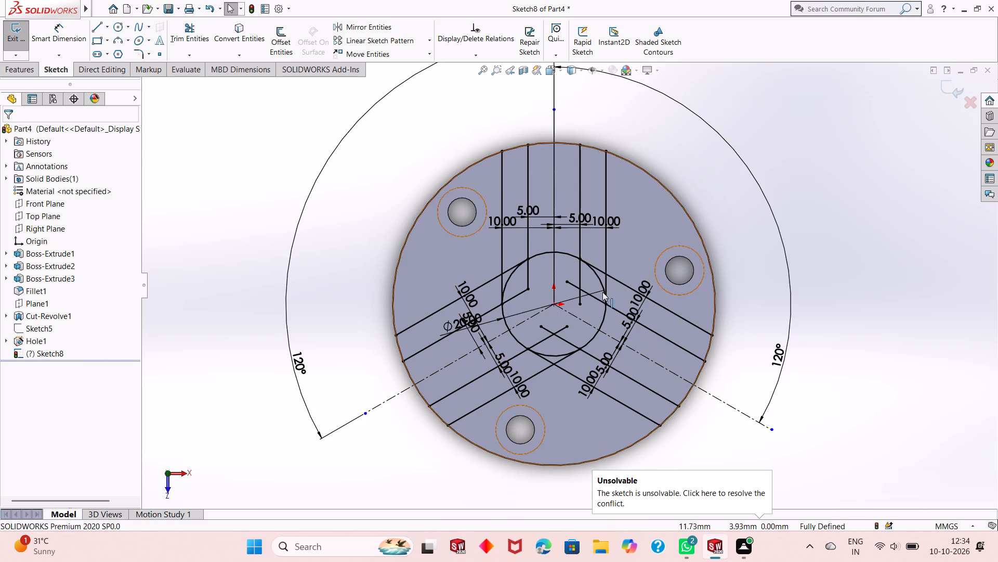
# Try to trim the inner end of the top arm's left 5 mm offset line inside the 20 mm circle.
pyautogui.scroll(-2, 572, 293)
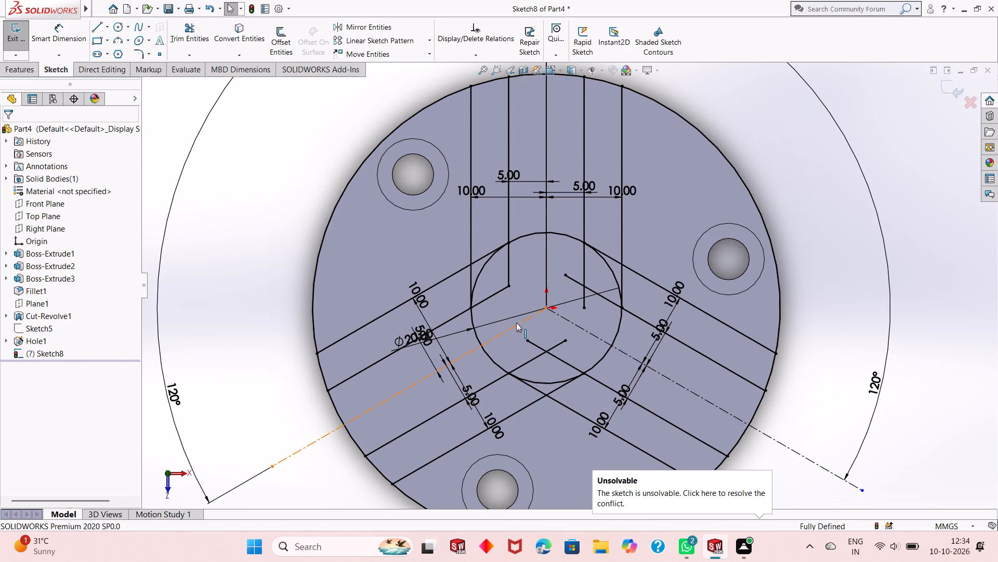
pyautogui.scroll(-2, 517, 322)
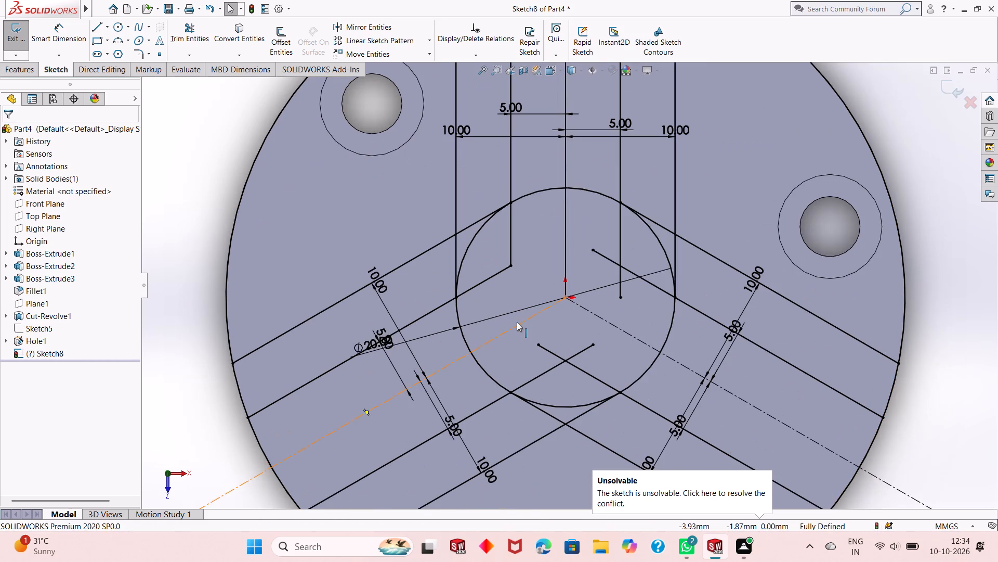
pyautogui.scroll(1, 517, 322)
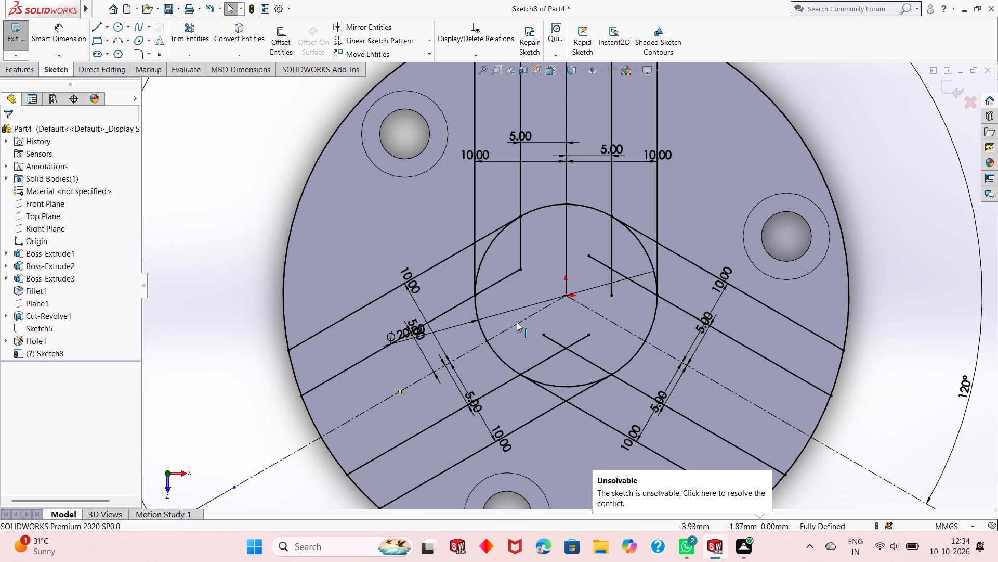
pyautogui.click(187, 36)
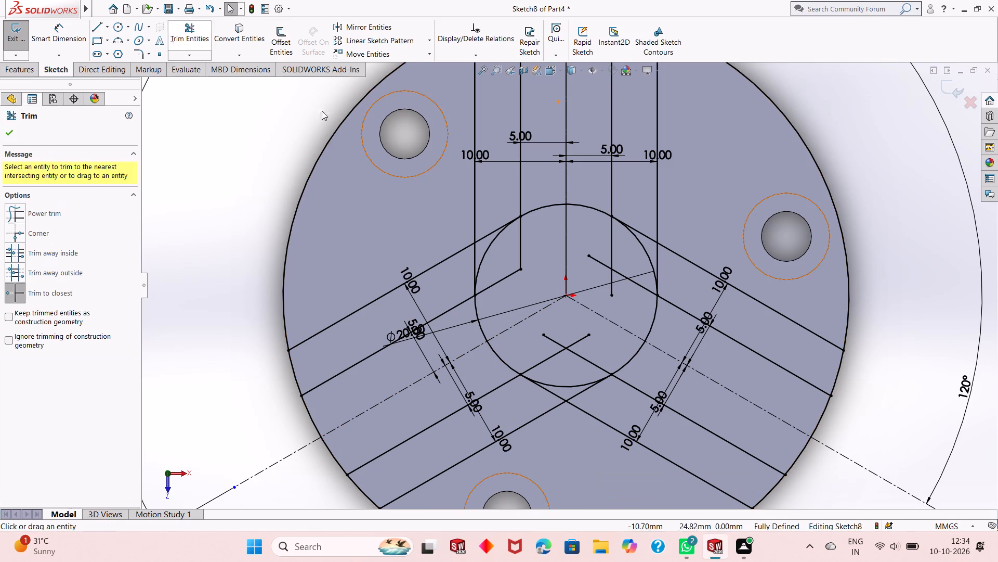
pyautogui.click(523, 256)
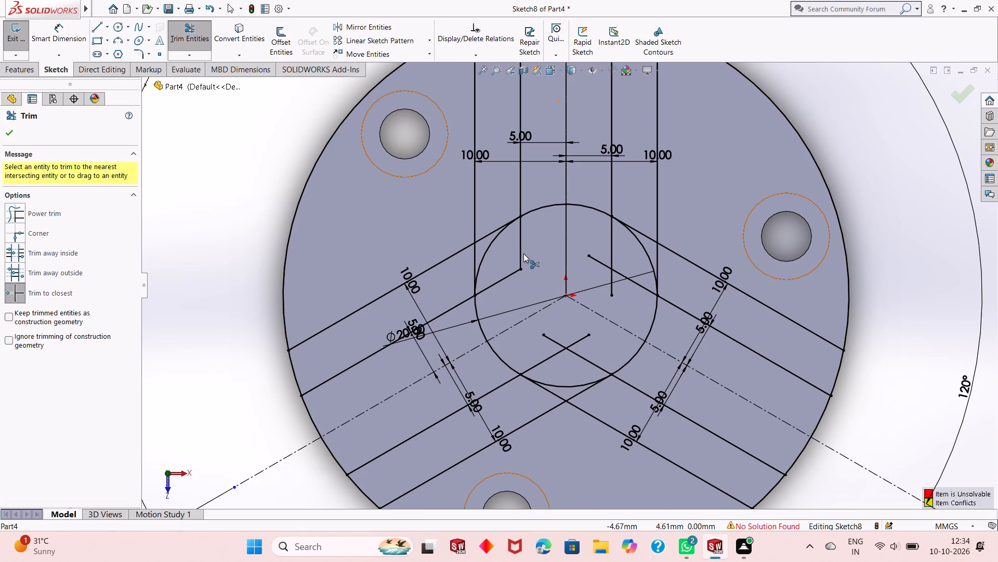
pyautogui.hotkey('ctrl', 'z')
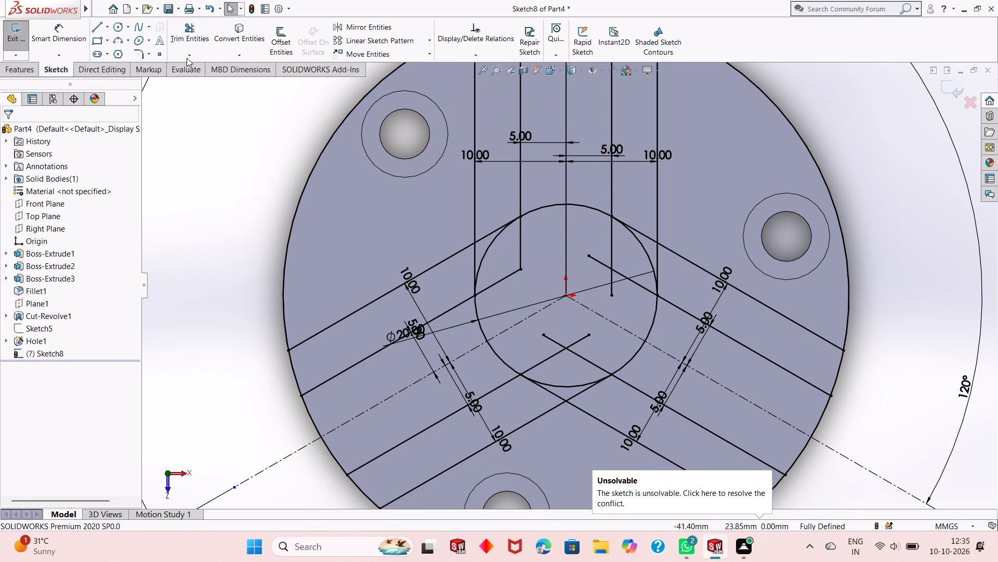
# Trim the overshooting ends of the 5 mm offset lines where they cross below and right of the circle's centre.
pyautogui.click(188, 33)
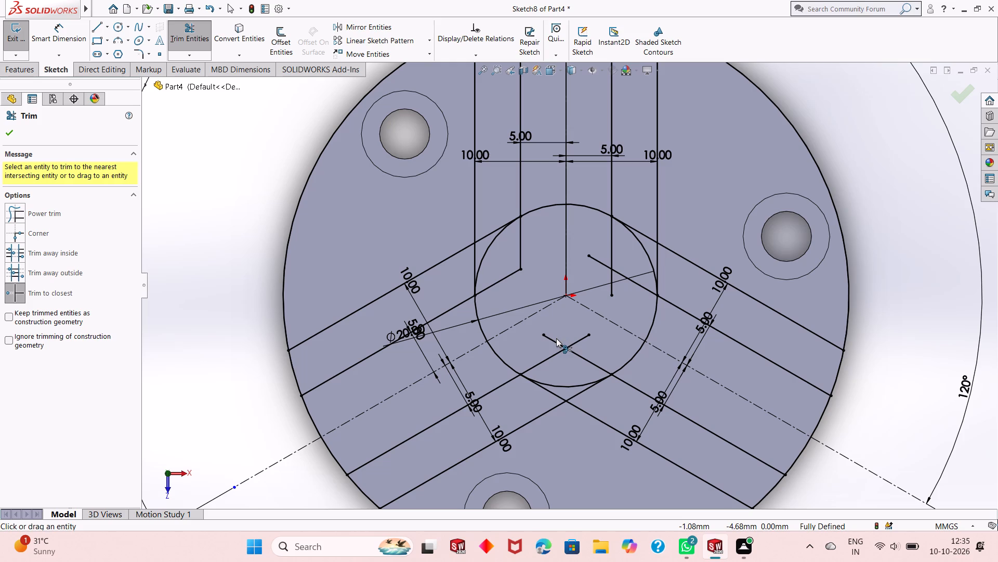
pyautogui.click(549, 339)
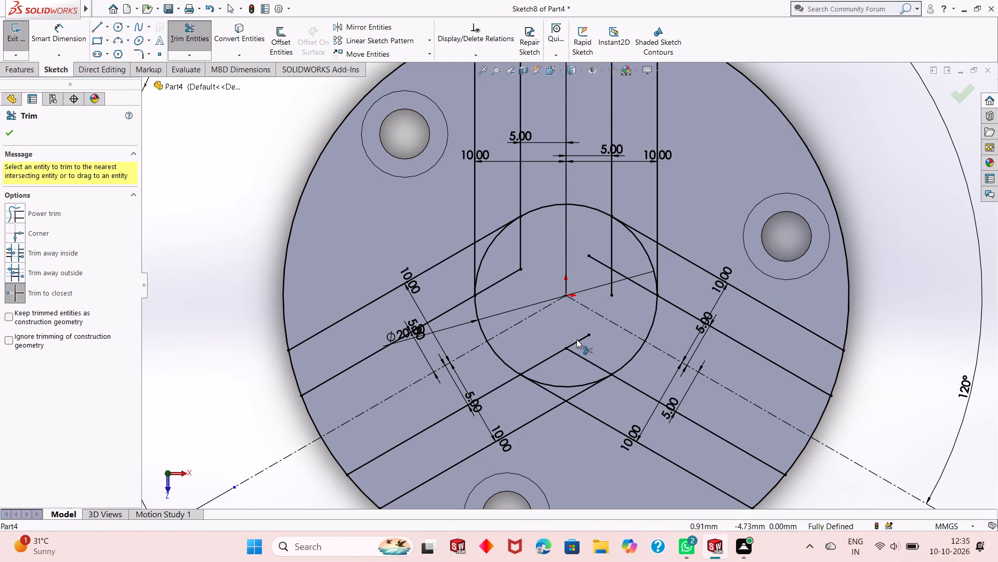
pyautogui.click(578, 340)
pyautogui.click(579, 353)
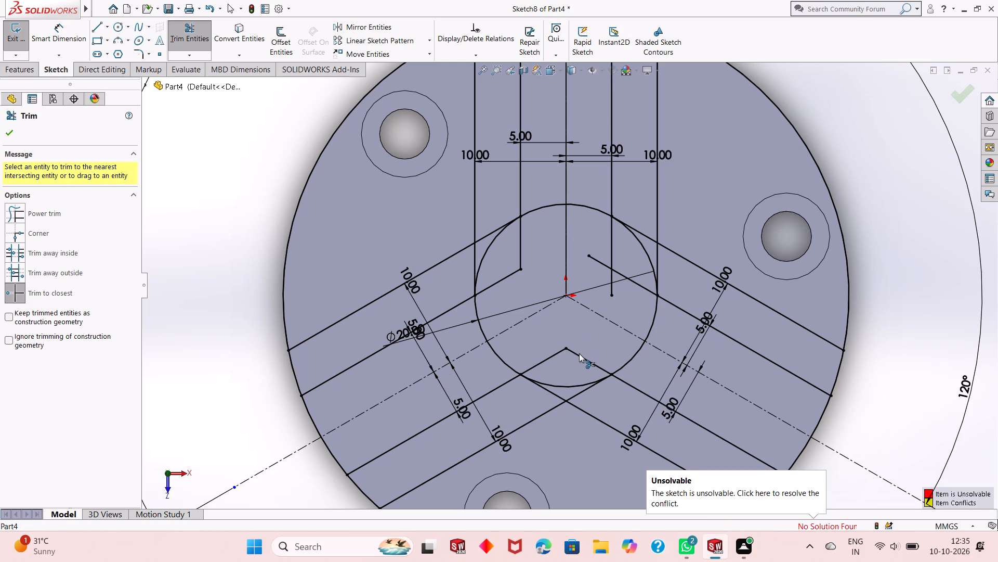
pyautogui.hotkey('ctrl', 'z')
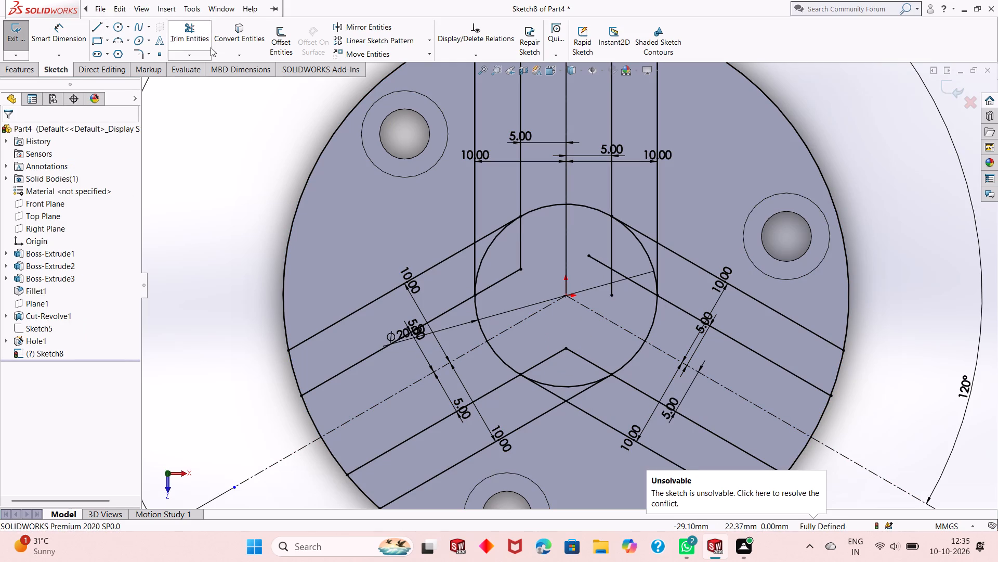
pyautogui.click(205, 35)
pyautogui.click(597, 260)
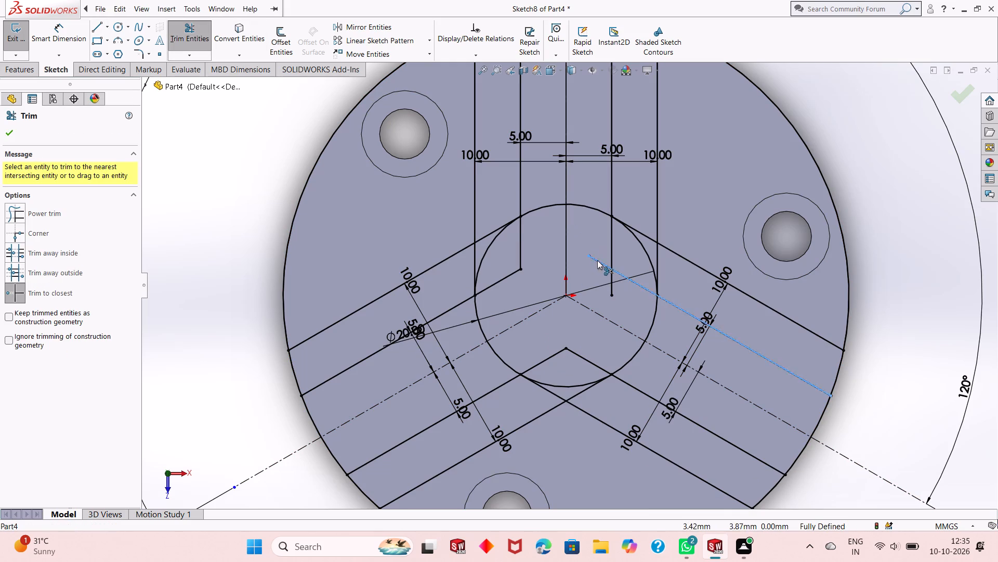
pyautogui.click(611, 282)
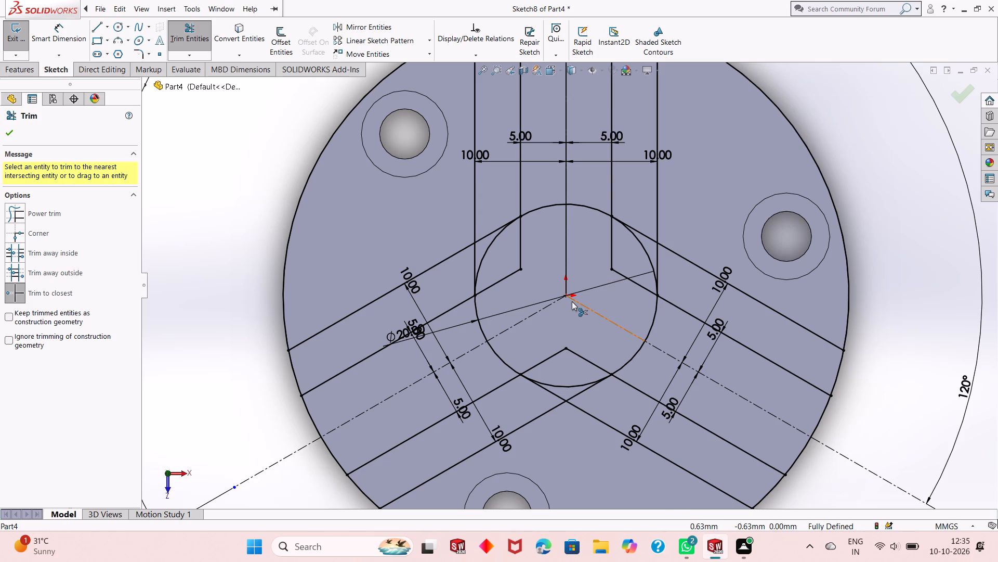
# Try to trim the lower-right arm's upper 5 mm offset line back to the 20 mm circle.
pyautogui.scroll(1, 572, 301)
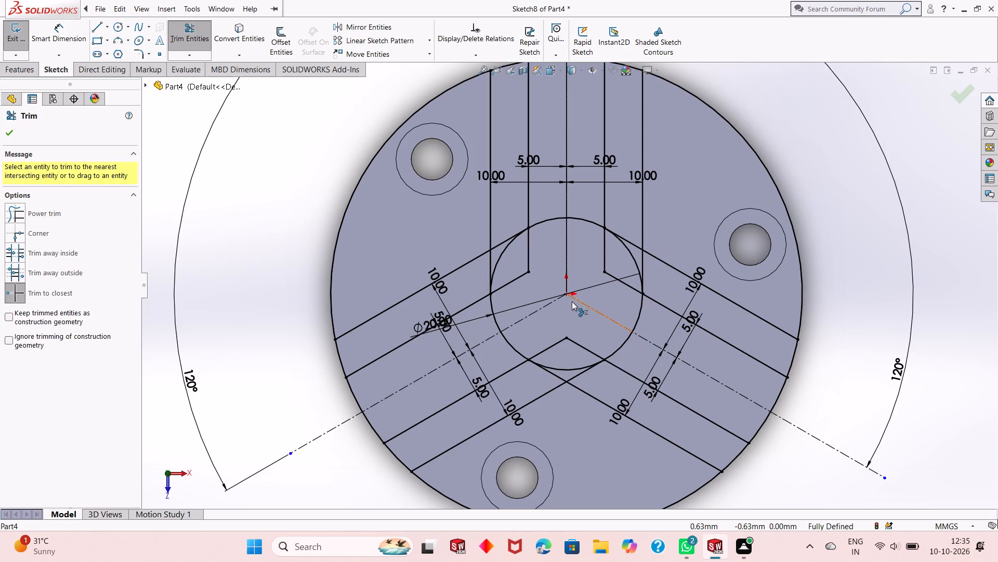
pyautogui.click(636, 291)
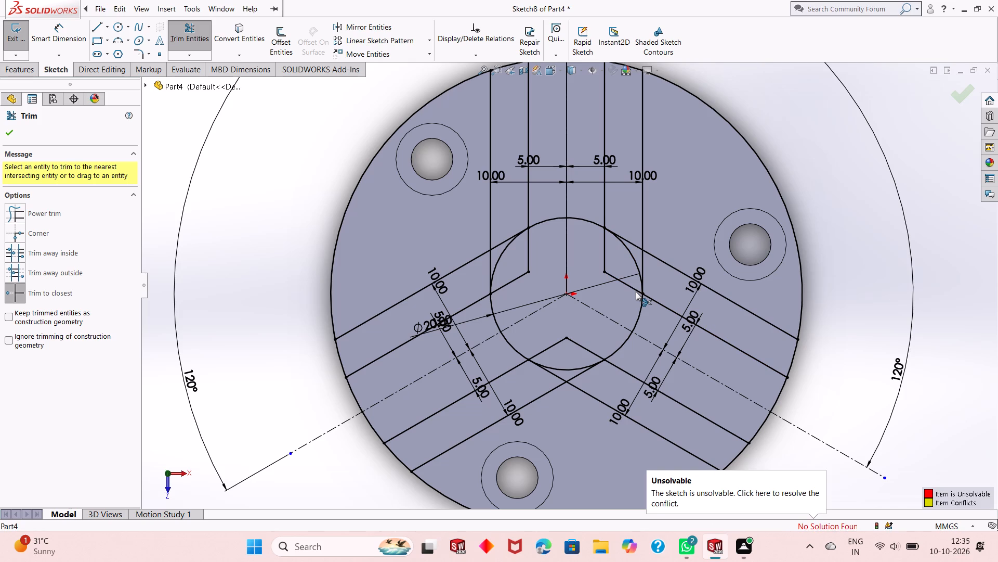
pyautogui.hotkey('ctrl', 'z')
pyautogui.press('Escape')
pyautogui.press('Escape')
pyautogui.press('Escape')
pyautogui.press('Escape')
# Delete the lower-right arm's upper 5 mm dimension and trim its inner line back to the 20 mm circle.
pyautogui.rightClick(685, 330)
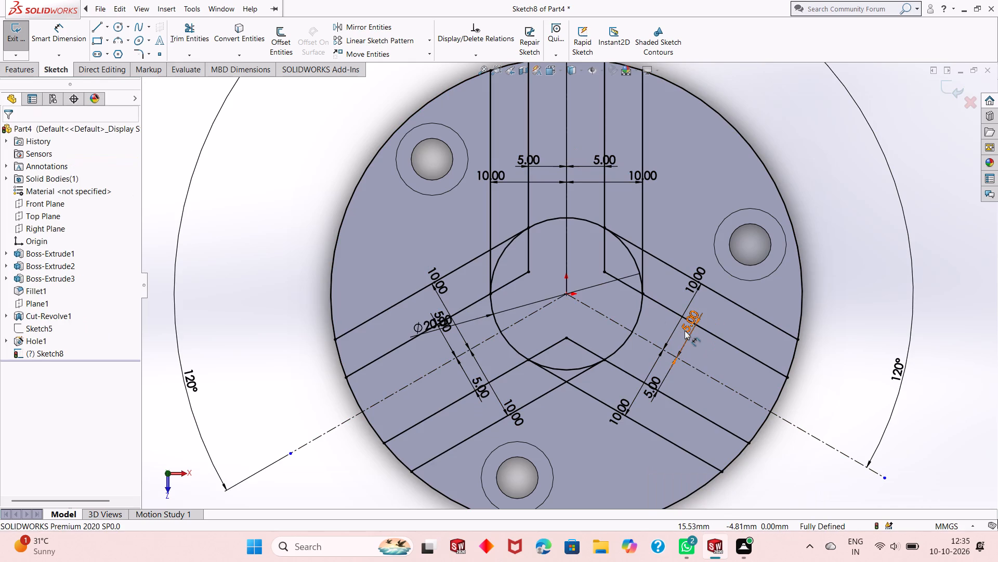
pyautogui.click(701, 392)
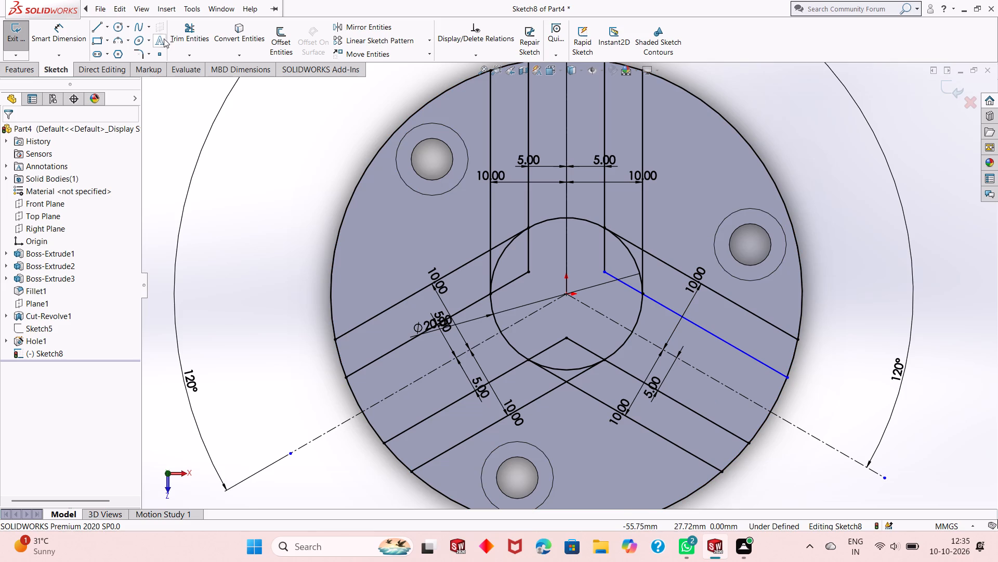
pyautogui.click(178, 37)
pyautogui.click(627, 286)
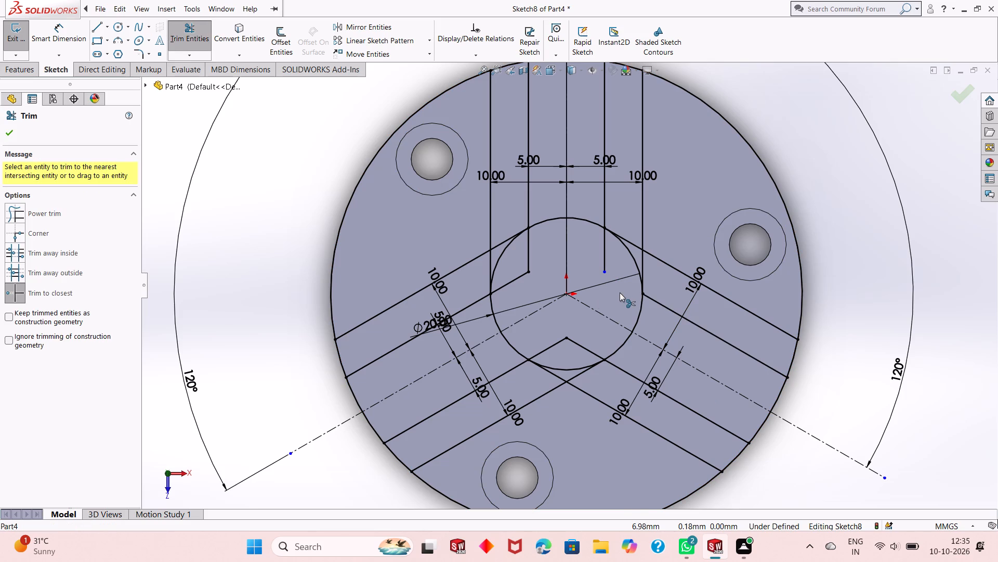
pyautogui.press('Escape')
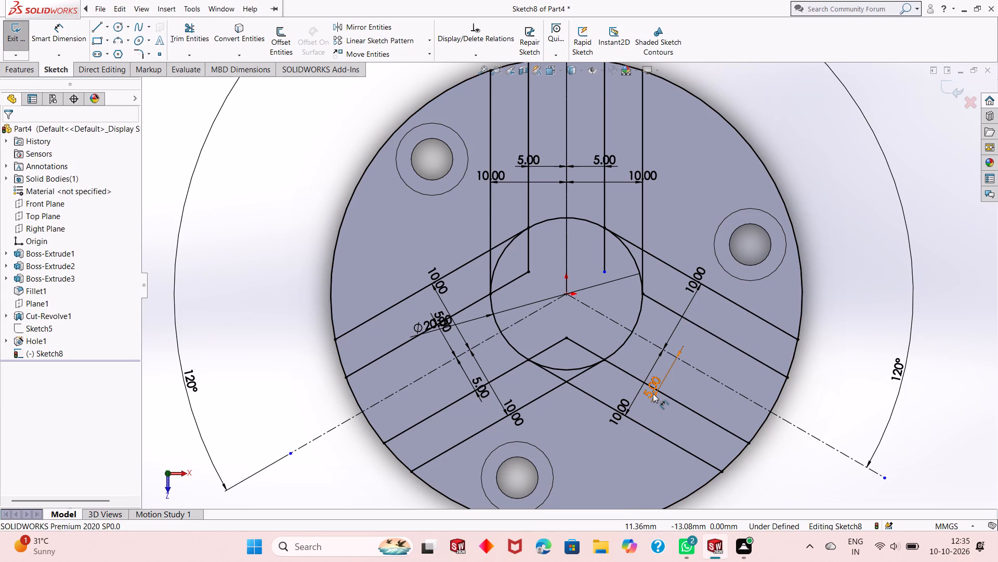
# Delete the lower-right arm's lower 5 mm dimension and trim its inner line back to the 20 mm circle.
pyautogui.rightClick(653, 393)
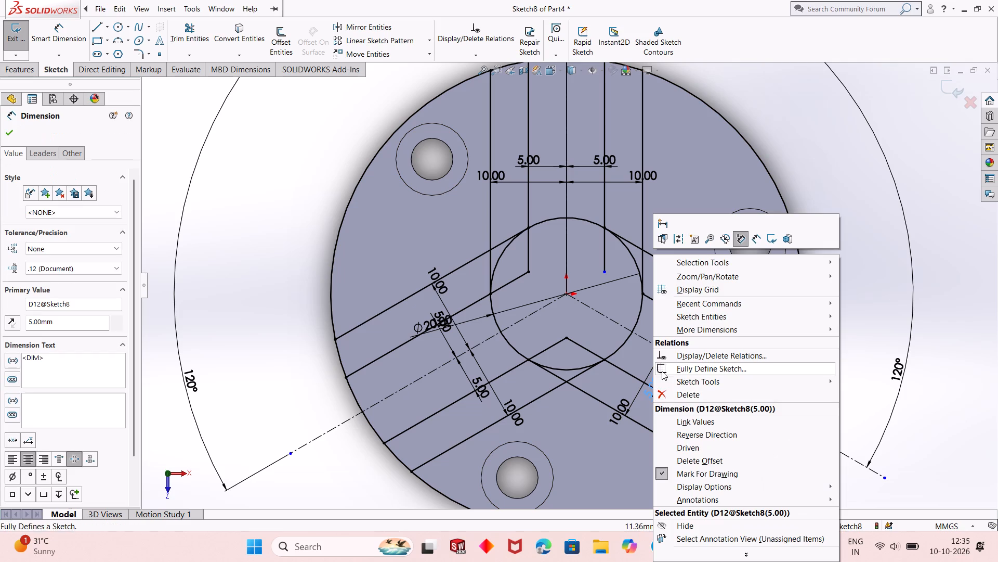
pyautogui.click(668, 391)
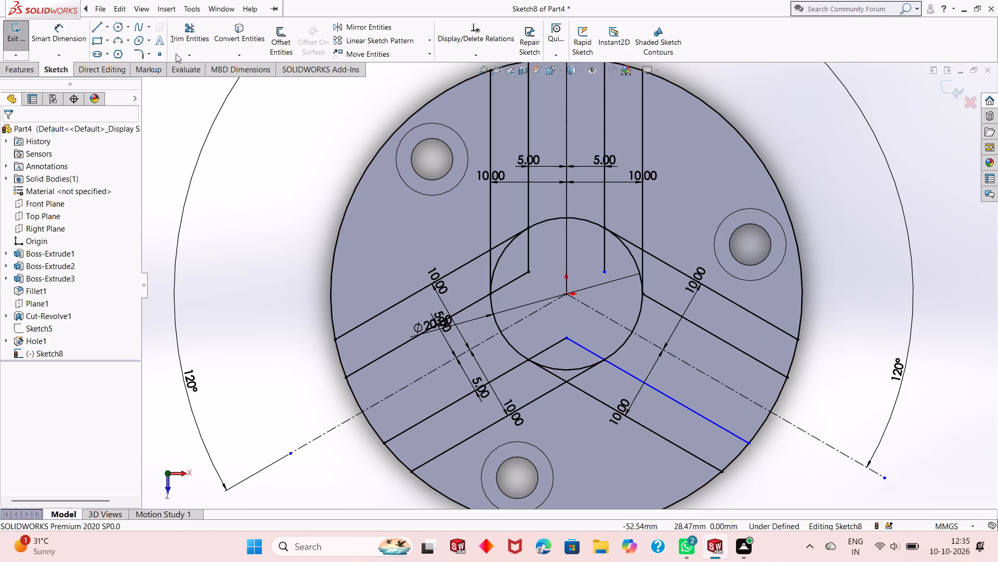
pyautogui.click(179, 35)
pyautogui.click(590, 351)
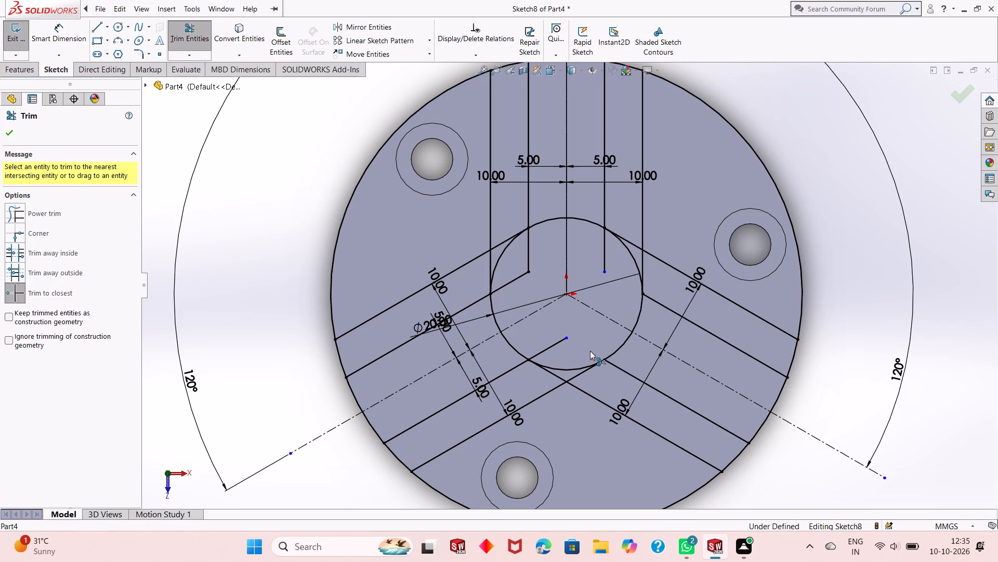
pyautogui.press('Escape')
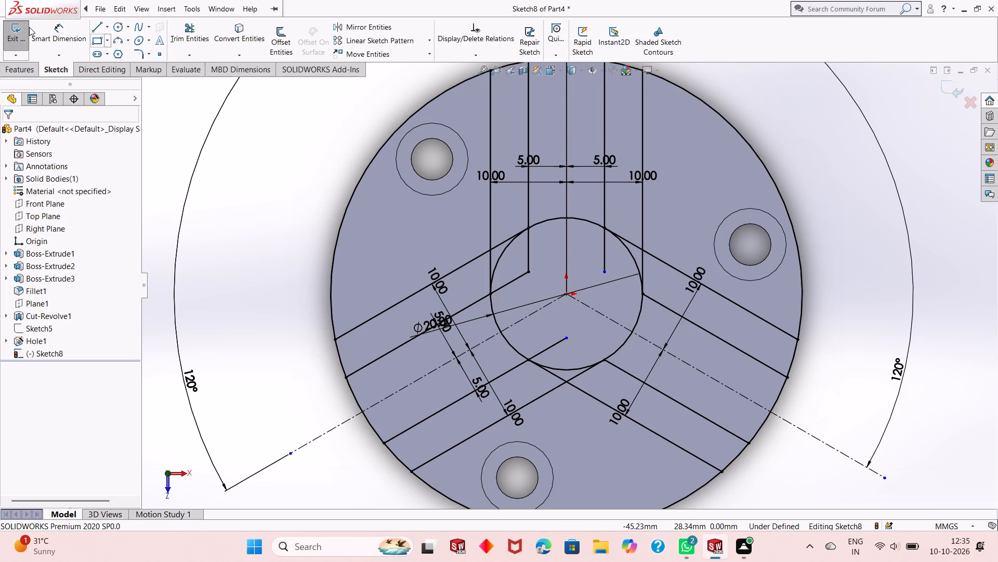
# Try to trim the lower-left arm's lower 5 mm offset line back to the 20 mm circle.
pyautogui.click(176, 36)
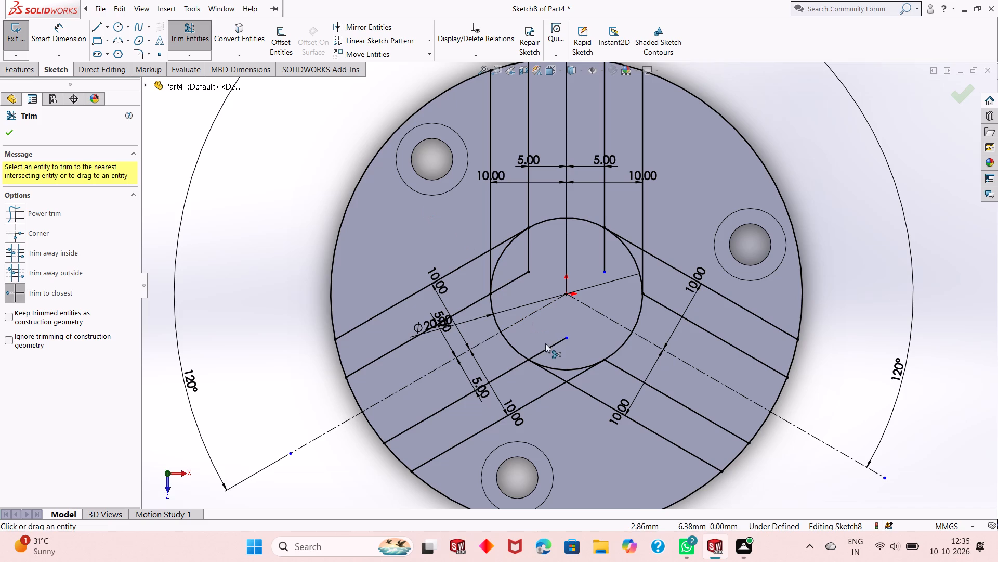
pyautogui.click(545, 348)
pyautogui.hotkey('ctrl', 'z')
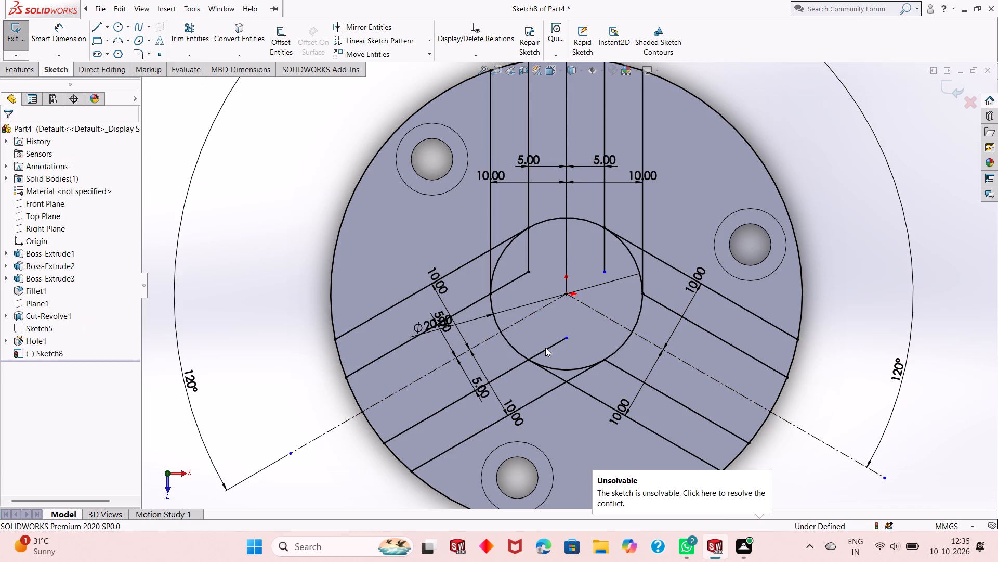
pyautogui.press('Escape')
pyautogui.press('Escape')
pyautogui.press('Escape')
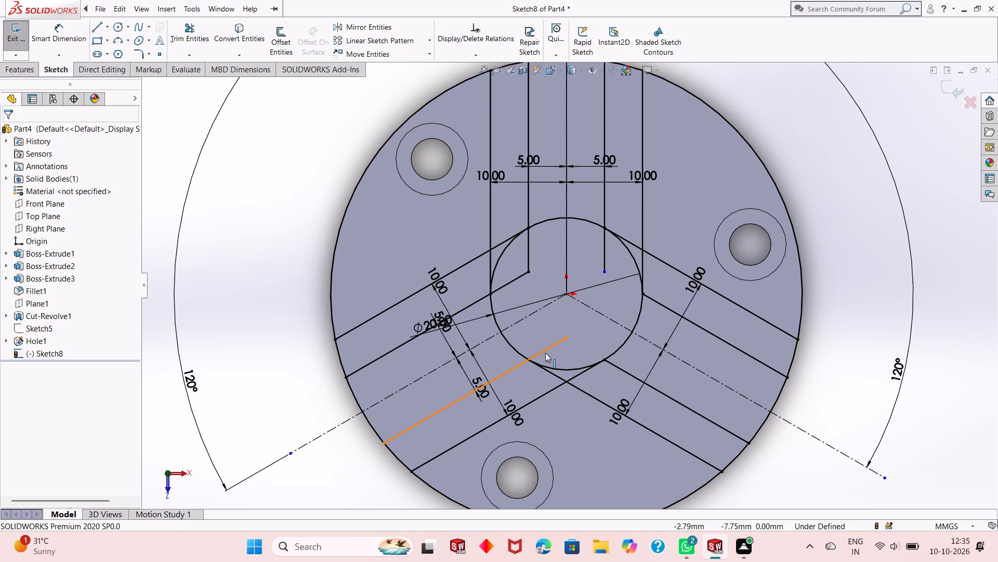
# Delete the lower-left arm's two 5 mm dimensions, moving the overlapping 20 mm diameter dimension inside the circle.
pyautogui.rightClick(478, 398)
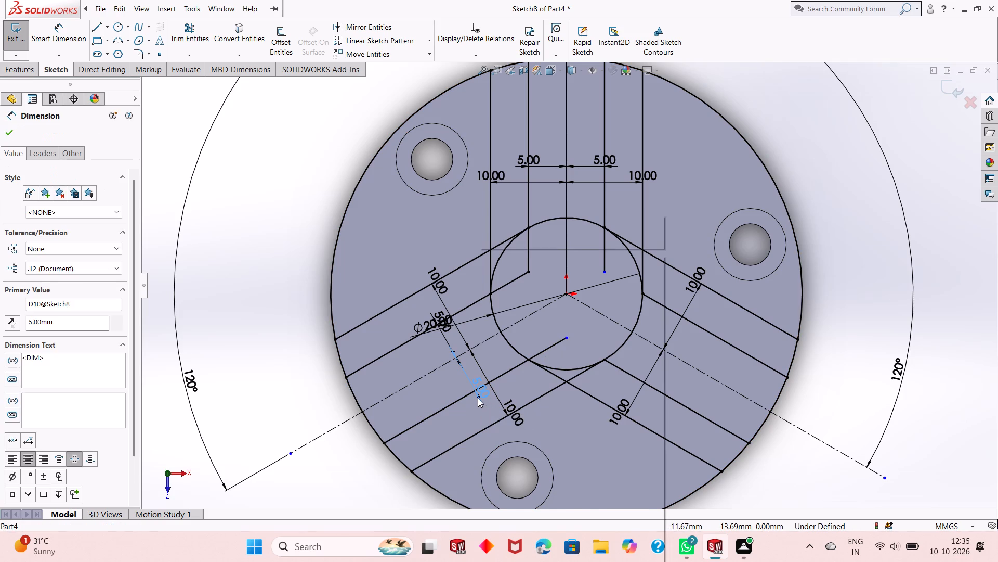
pyautogui.click(507, 398)
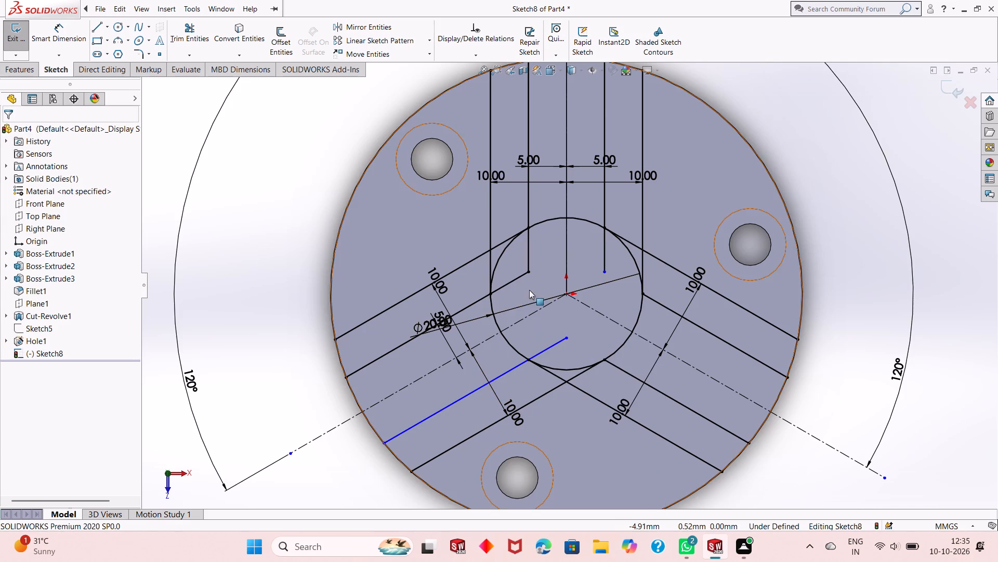
pyautogui.moveTo(422, 330); pyautogui.dragTo(523, 305)
pyautogui.press('Escape')
pyautogui.press('Escape')
pyautogui.press('Escape')
pyautogui.press('Escape')
pyautogui.rightClick(438, 321)
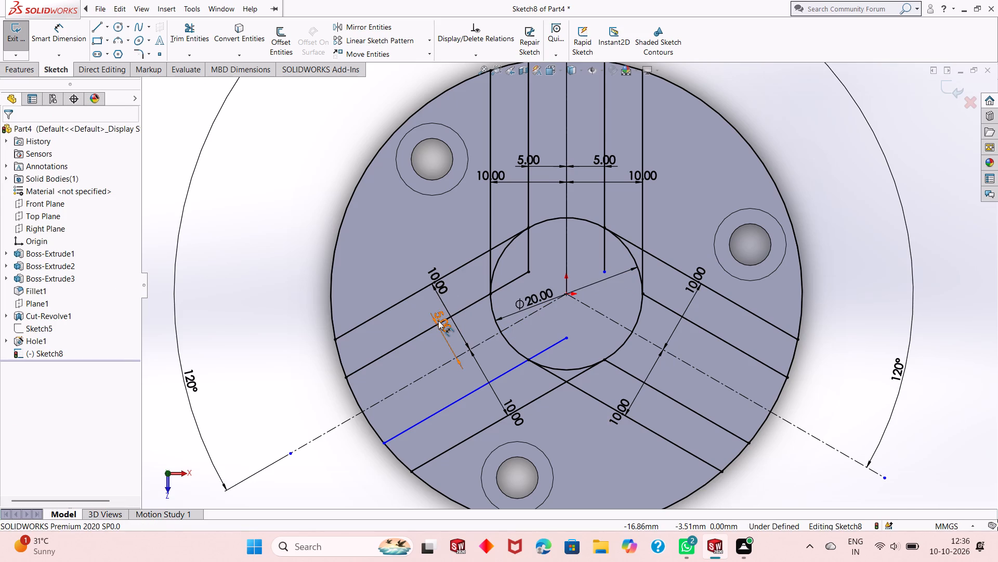
pyautogui.click(447, 395)
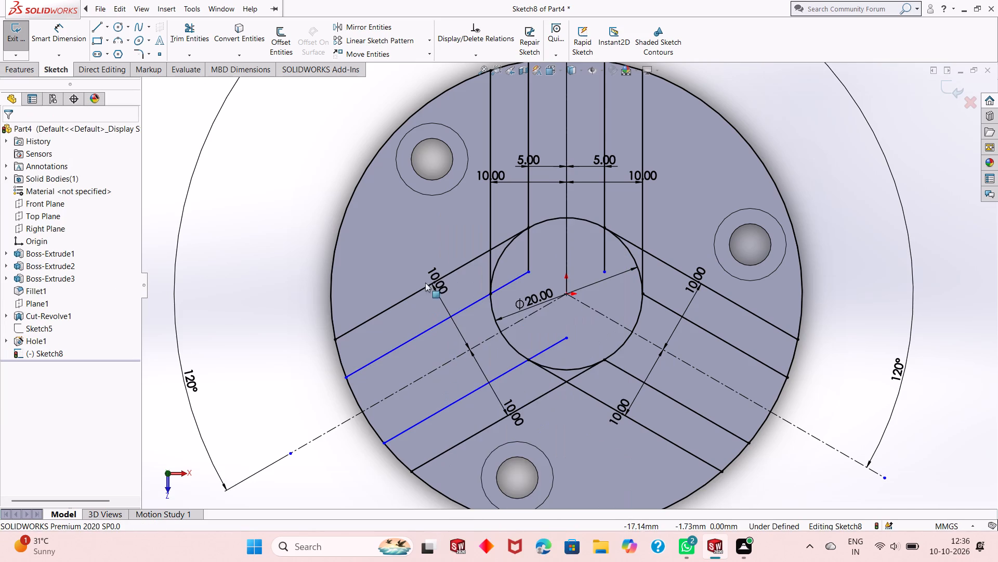
# Trim the lower-left arm's two inner lines back to the 20 mm circle.
pyautogui.click(197, 37)
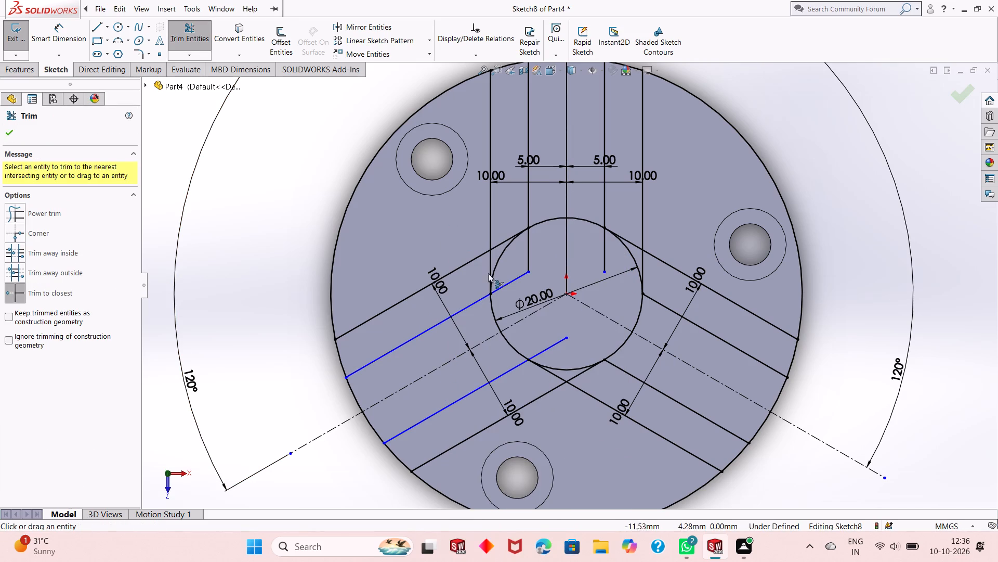
pyautogui.click(500, 286)
pyautogui.click(545, 346)
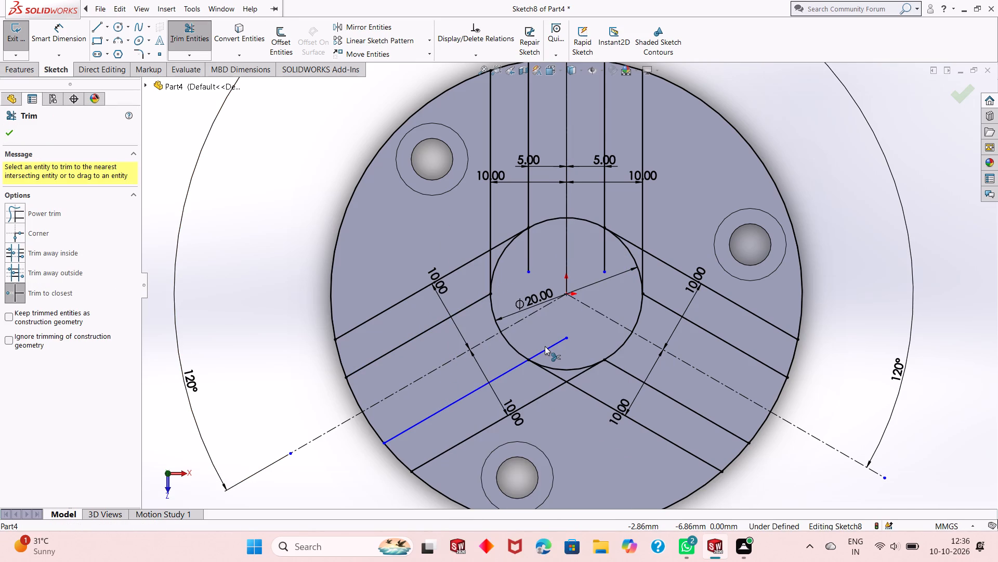
pyautogui.click(546, 349)
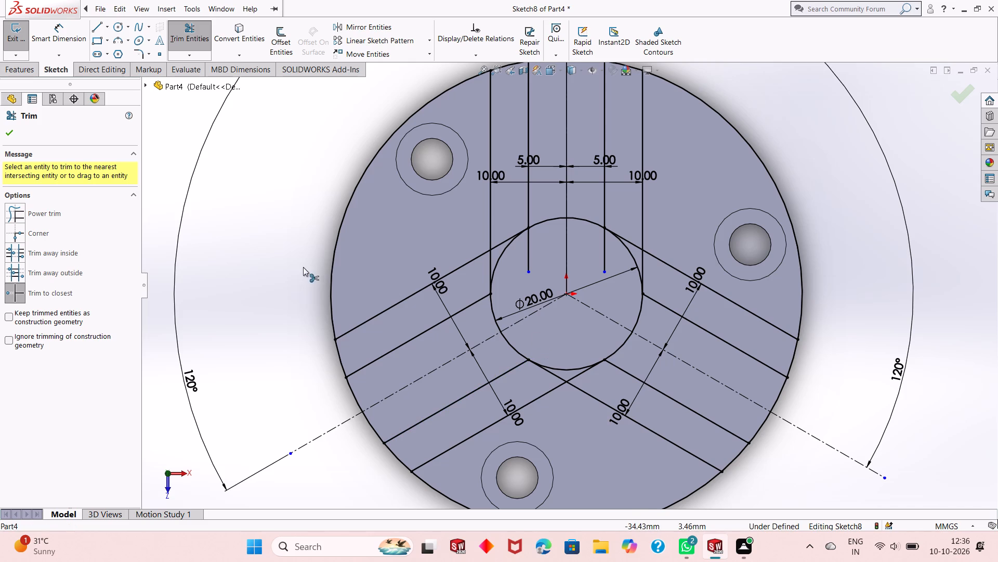
# Delete the two 5 mm dimensions on the upper arm's inner lines.
pyautogui.rightClick(303, 267)
pyautogui.click(315, 298)
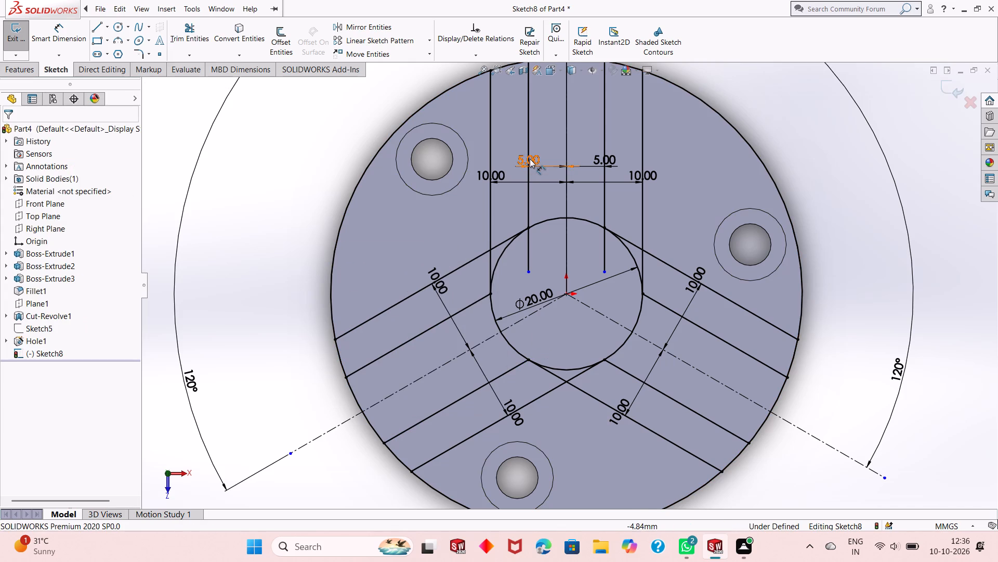
pyautogui.rightClick(530, 155)
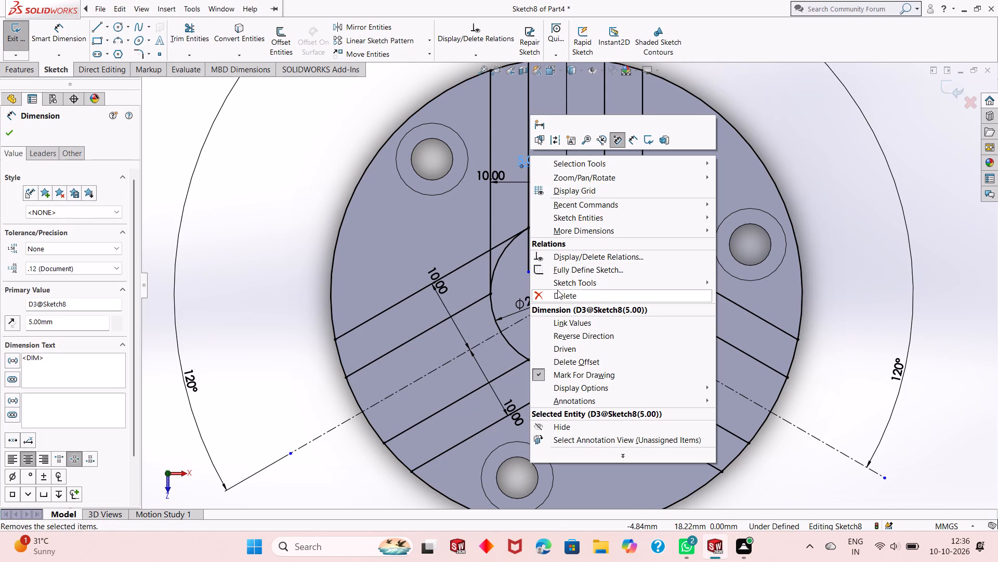
pyautogui.click(557, 294)
pyautogui.rightClick(595, 160)
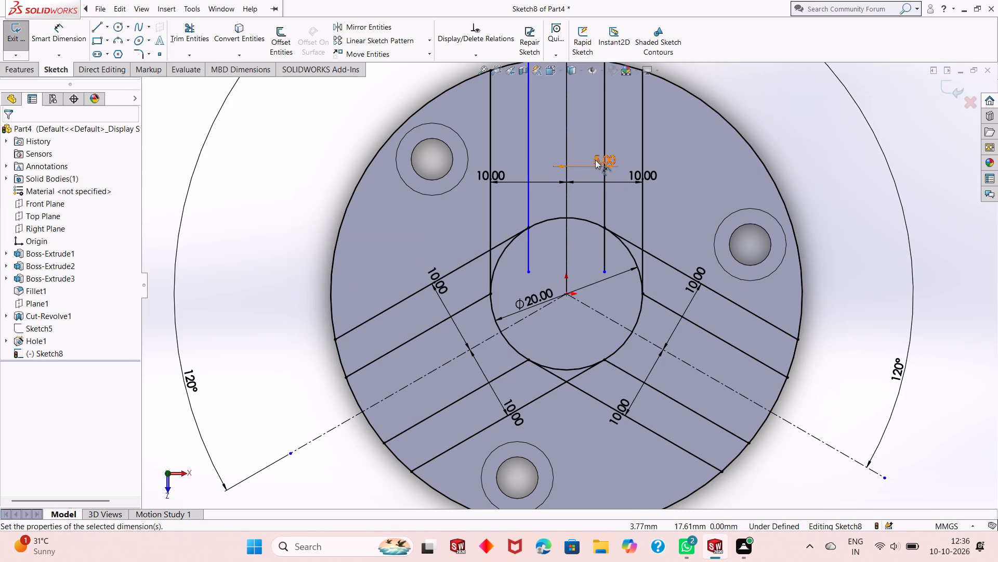
pyautogui.click(607, 300)
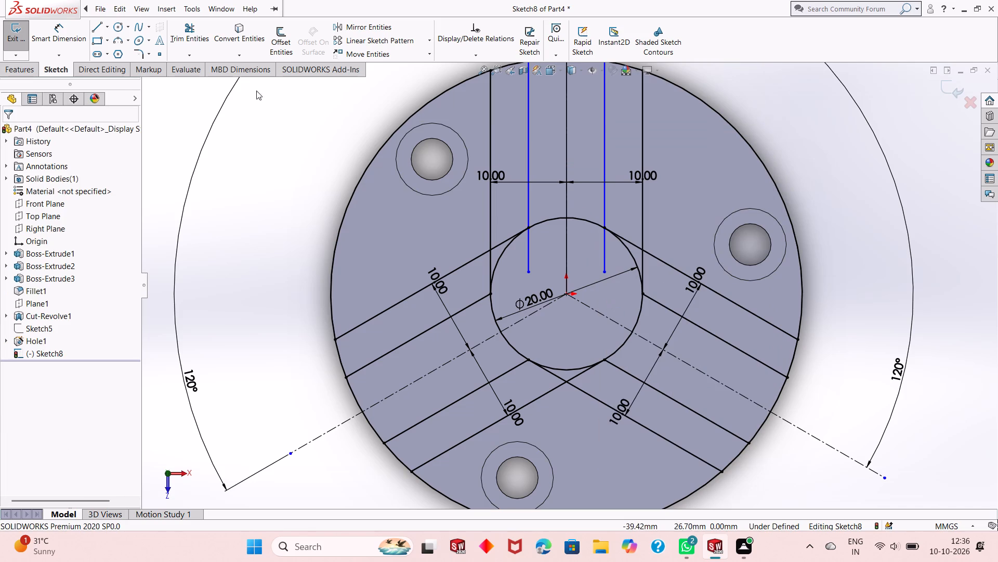
# Trim the upper arm's two inner vertical lines back to the 20 mm circle.
pyautogui.click(200, 39)
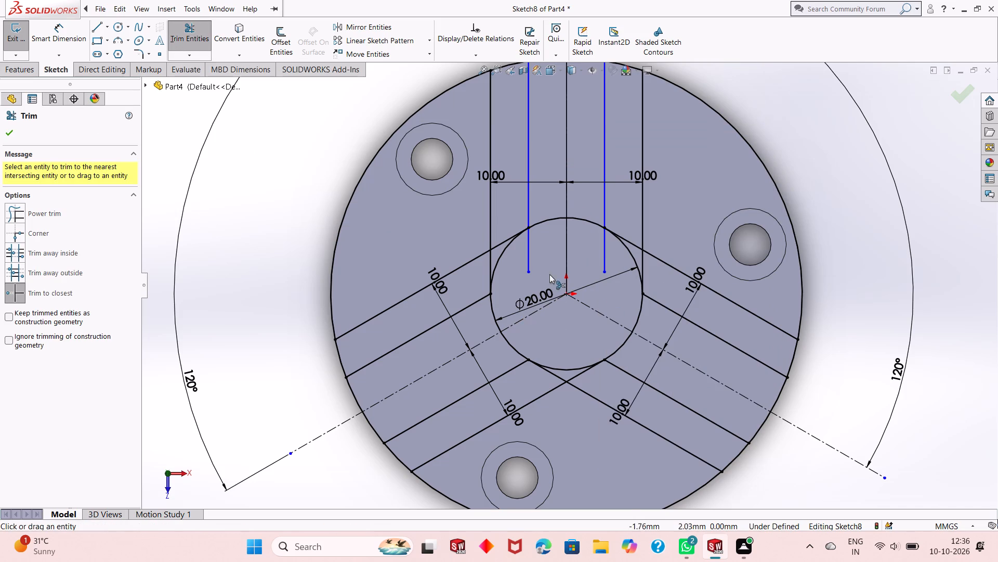
pyautogui.click(530, 259)
pyautogui.click(607, 238)
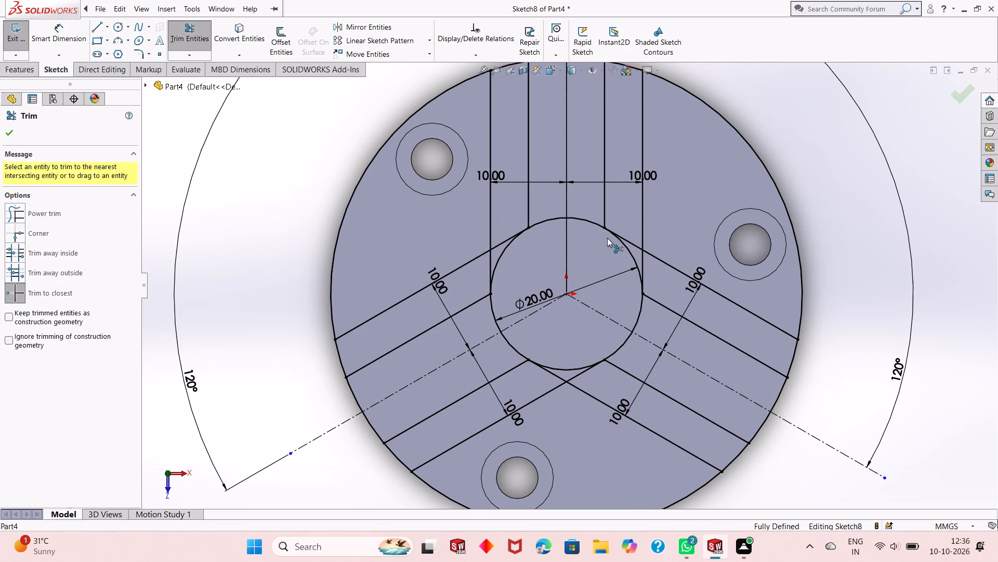
pyautogui.rightClick(288, 233)
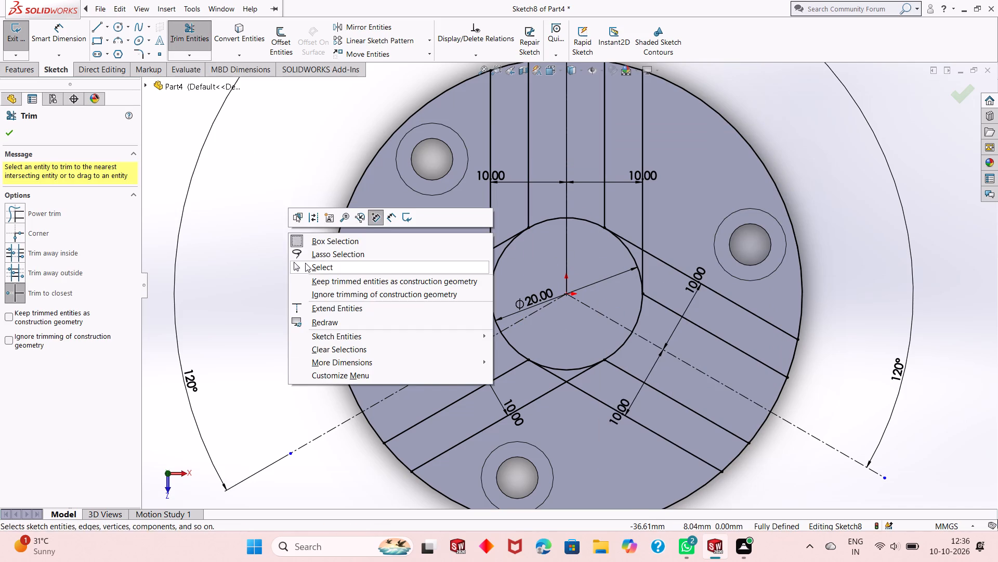
pyautogui.click(305, 263)
# Trim away the three large arcs of the outer sketch circle that lie between the radial arms.
pyautogui.scroll(1, 478, 284)
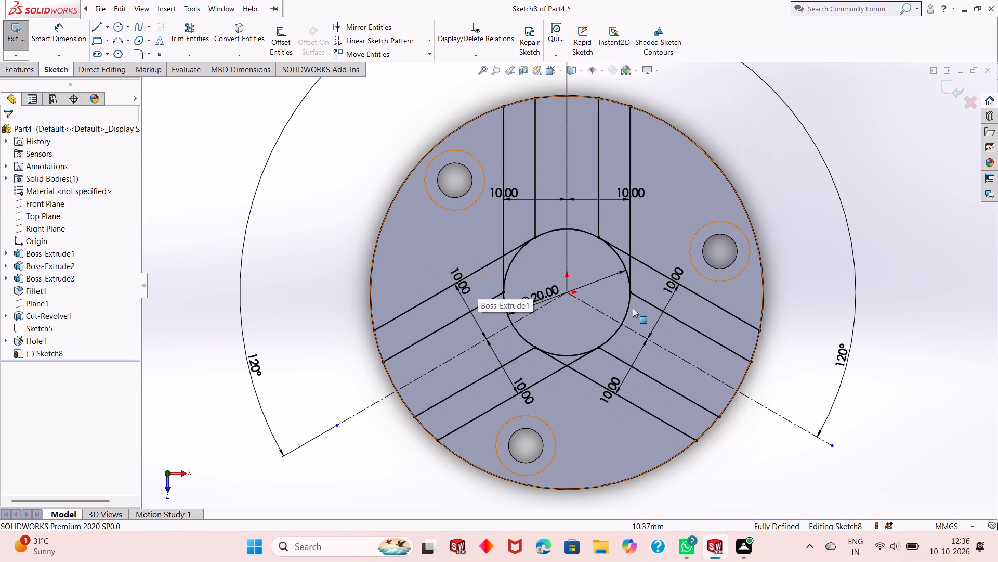
pyautogui.scroll(-1, 633, 308)
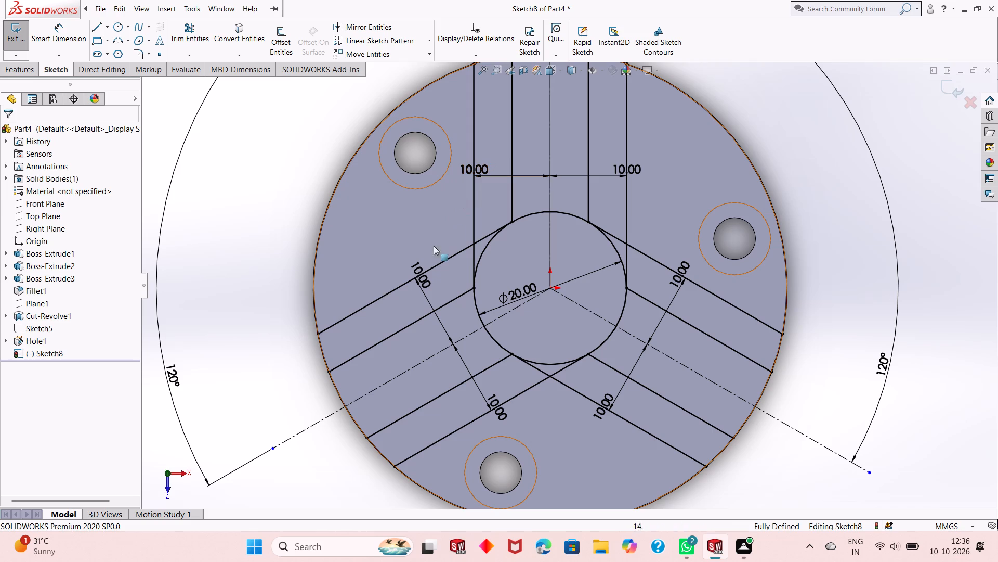
pyautogui.scroll(1, 490, 275)
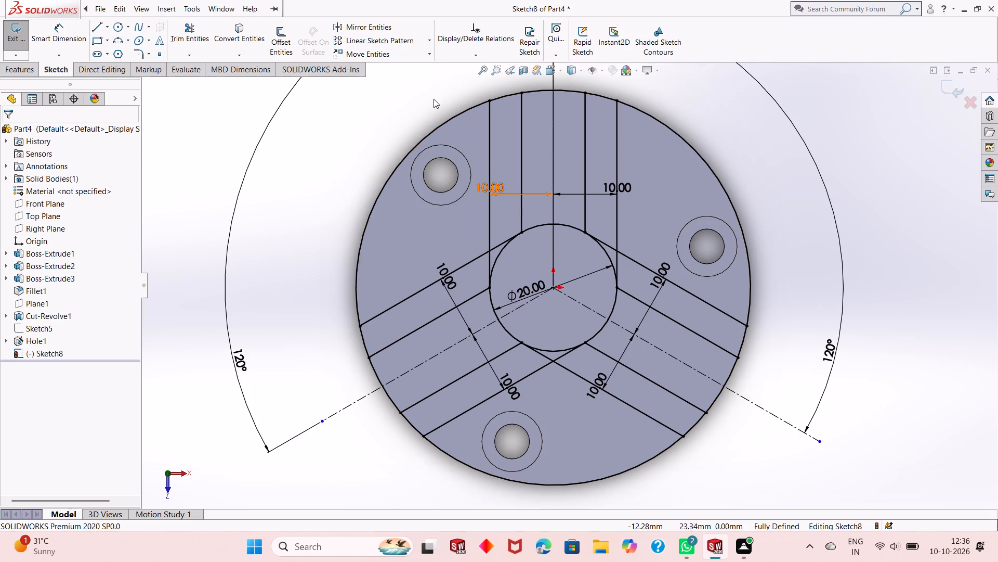
pyautogui.click(199, 39)
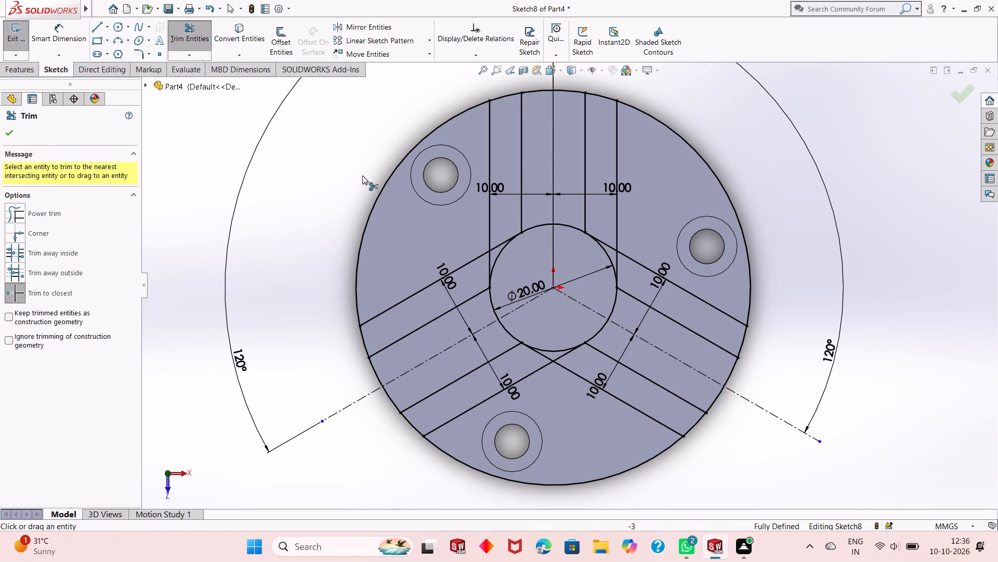
pyautogui.click(376, 202)
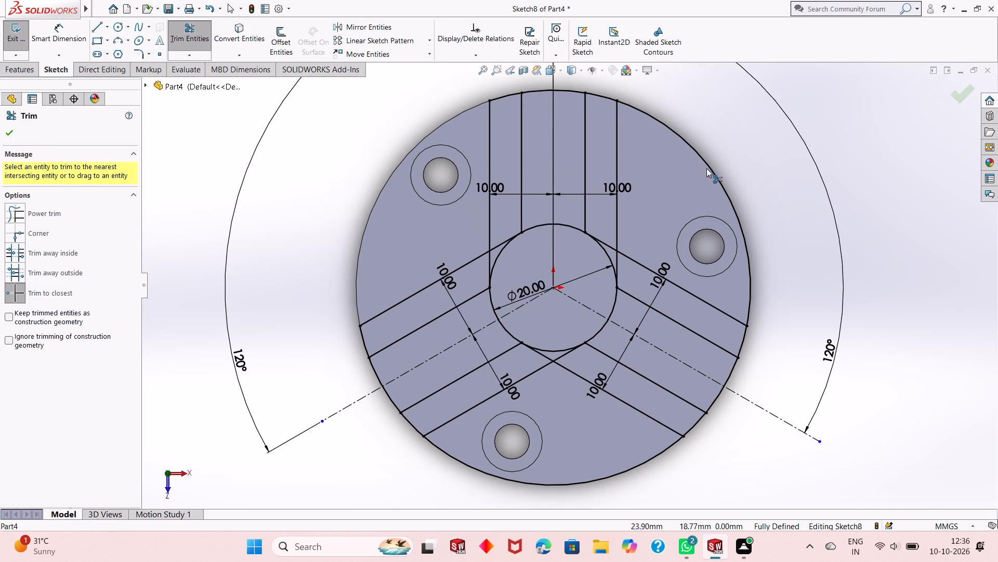
pyautogui.click(710, 172)
pyautogui.click(599, 483)
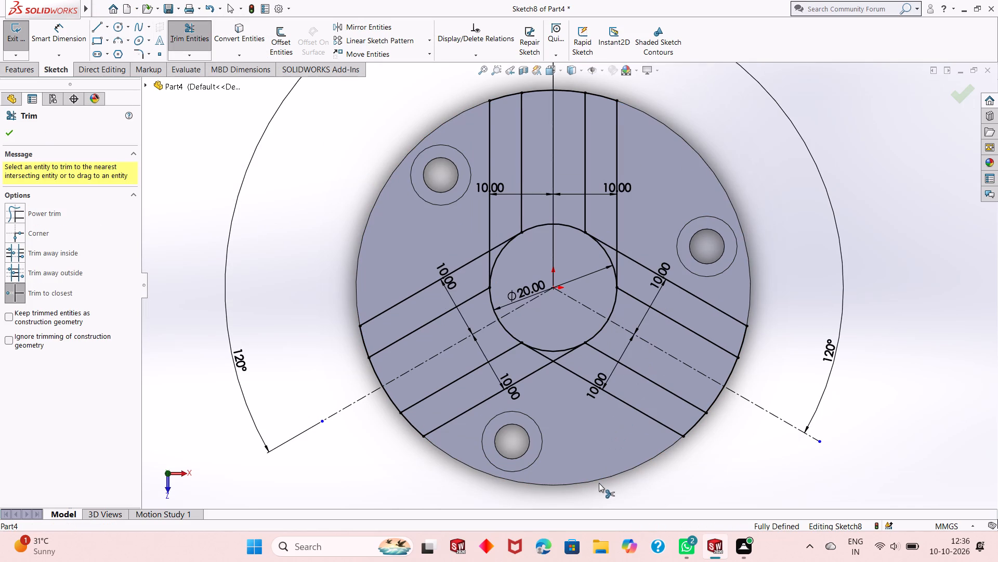
pyautogui.rightClick(239, 266)
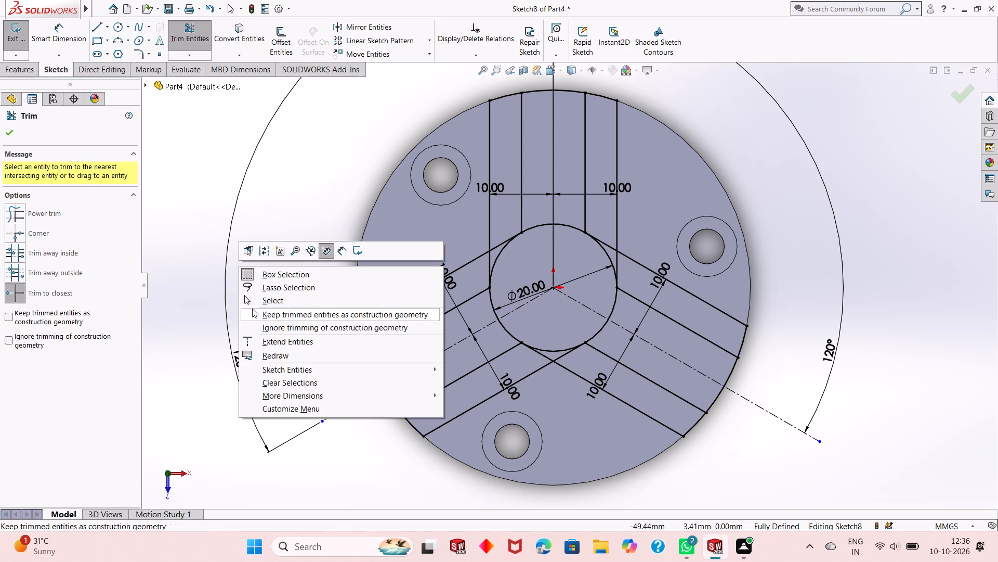
pyautogui.click(256, 303)
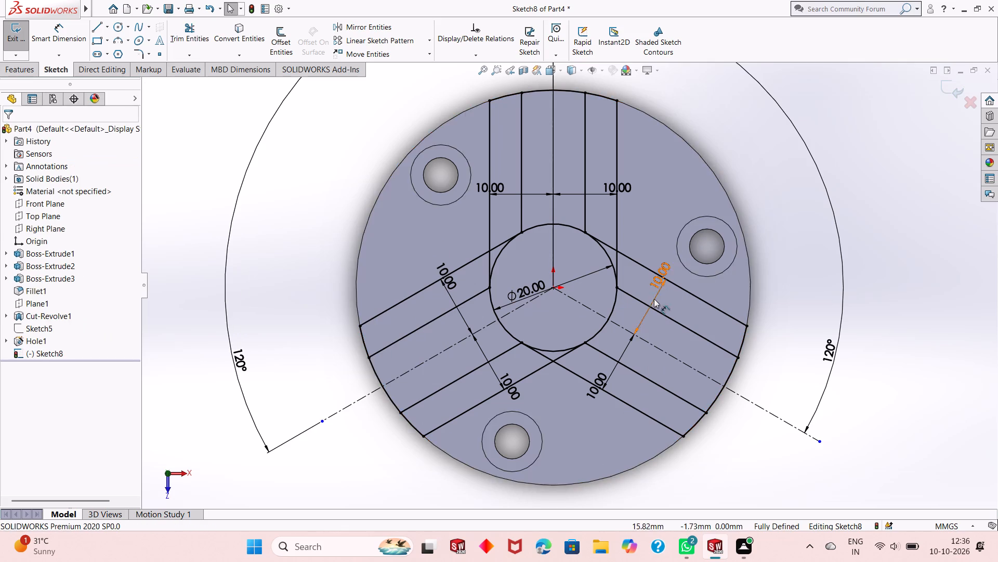
# Trim away the outer circle's arc between the upper arm's two inner lines, on both sides of its centre line.
pyautogui.scroll(-2, 573, 254)
pyautogui.scroll(2, 554, 291)
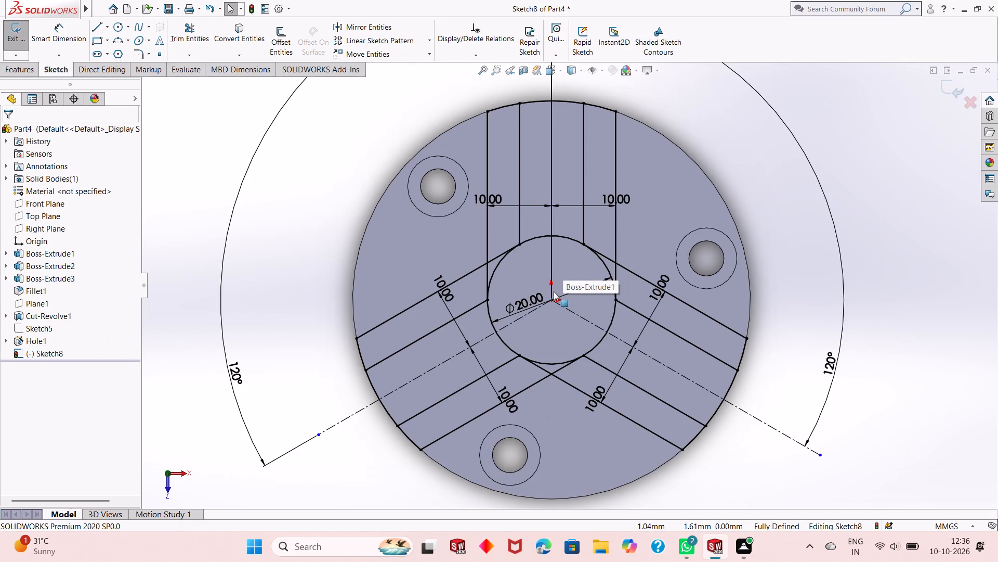
pyautogui.moveTo(554, 291); pyautogui.dragTo(569, 214, button='middle')
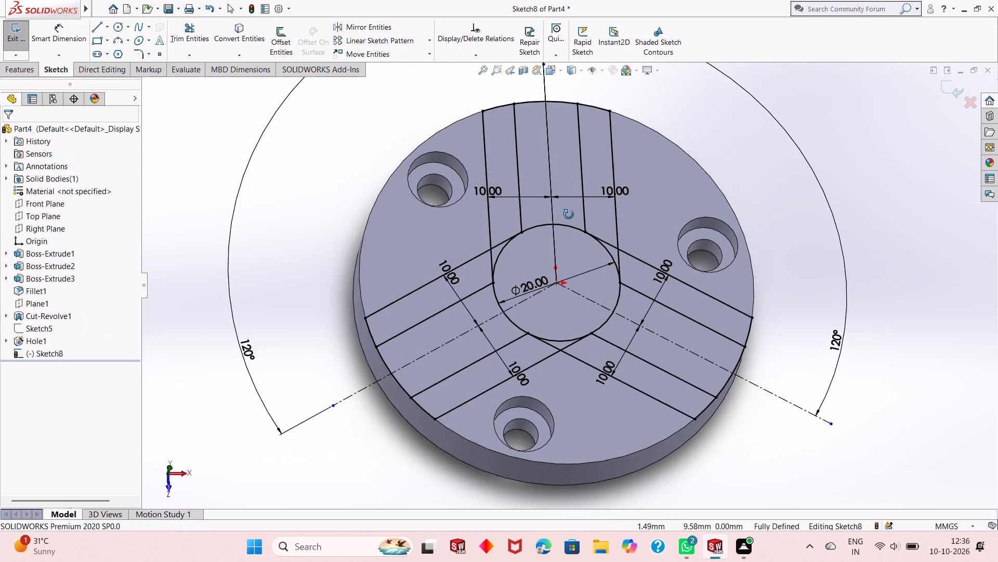
pyautogui.moveTo(569, 214); pyautogui.dragTo(570, 288, button='middle')
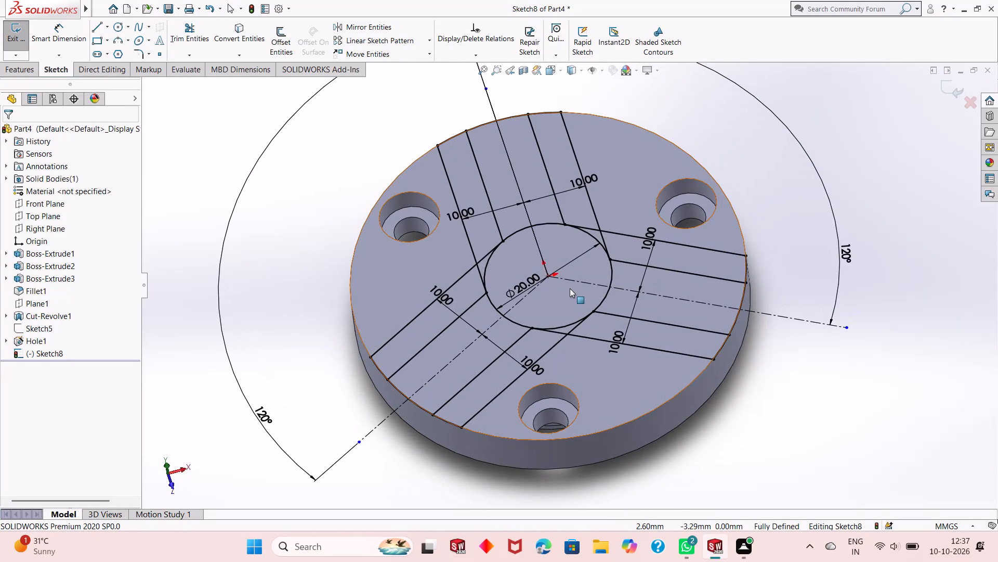
pyautogui.hotkey('ctrl', '8')
pyautogui.scroll(-1, 624, 239)
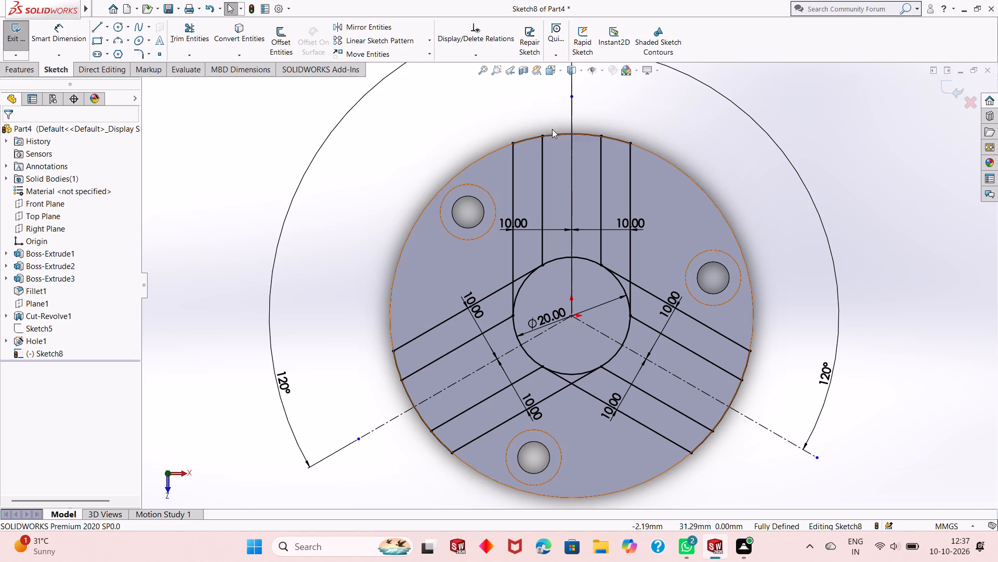
pyautogui.click(181, 33)
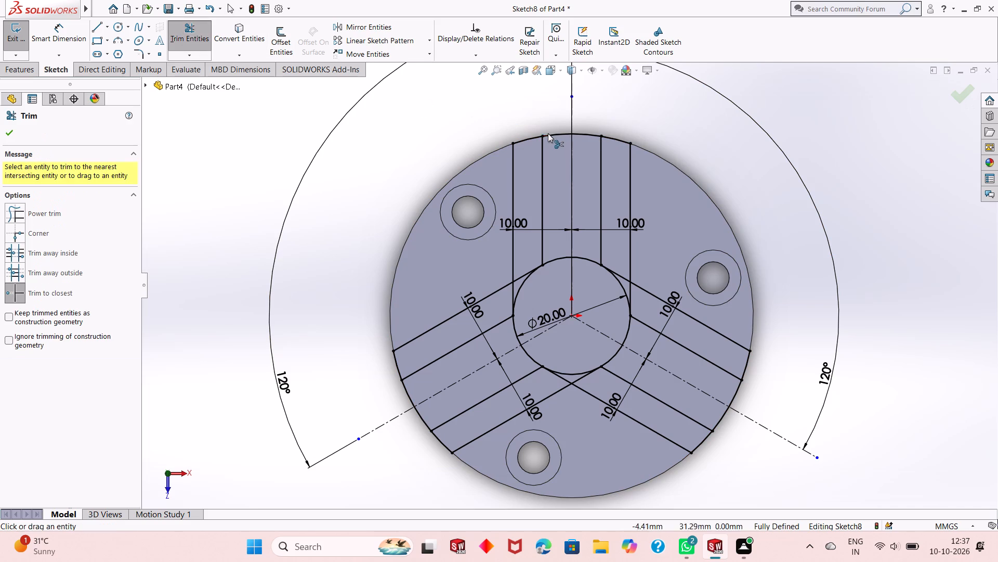
pyautogui.click(550, 134)
pyautogui.click(586, 137)
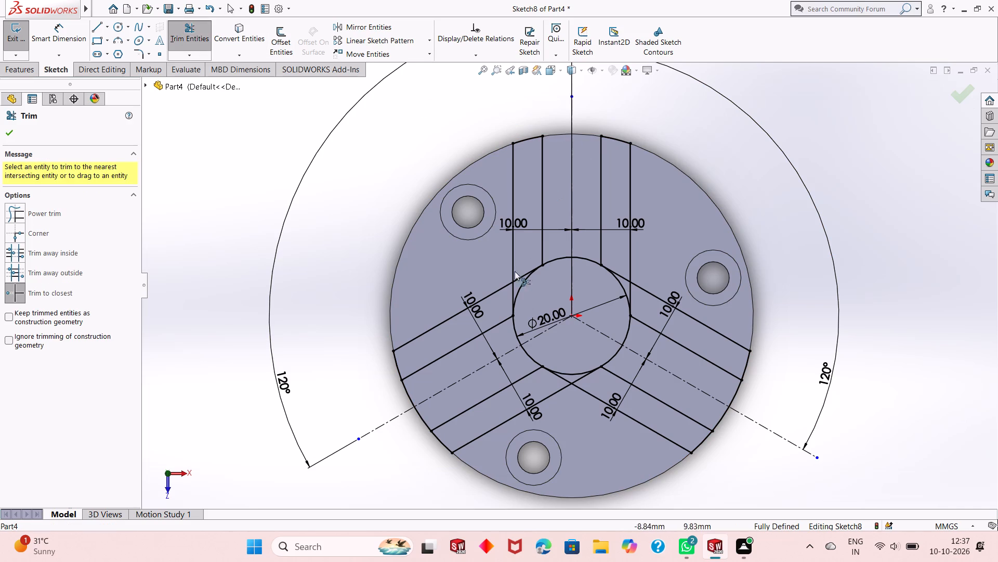
# Trim away the outer circle's arcs between the inner lines of both lower arms, on both sides of their centre lines.
pyautogui.click(407, 395)
pyautogui.click(417, 415)
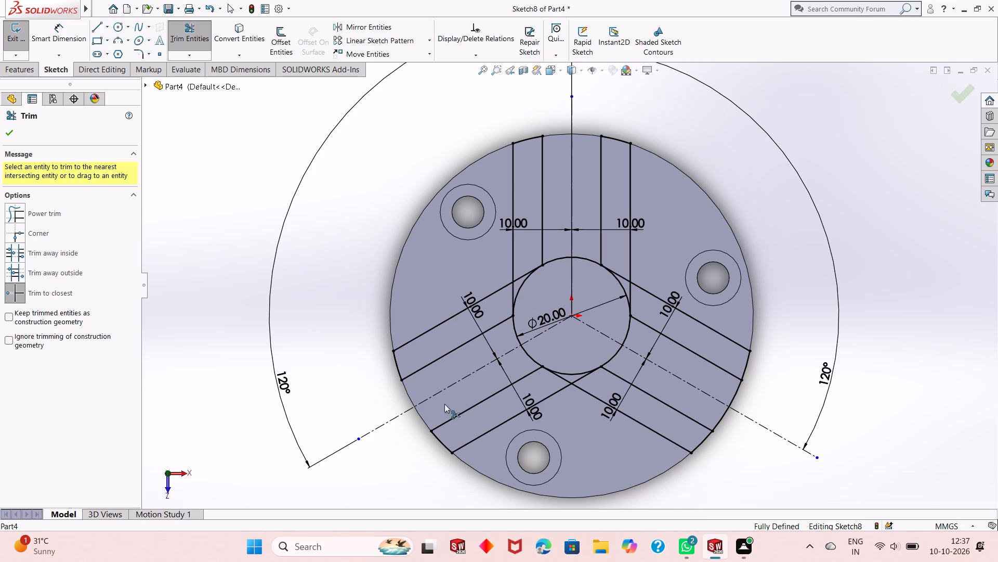
pyautogui.click(717, 425)
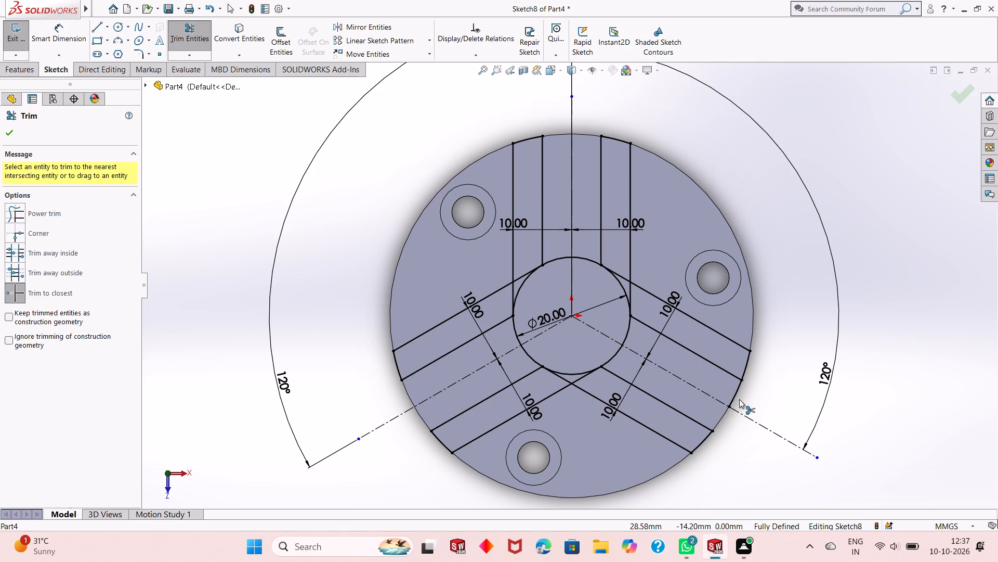
pyautogui.click(737, 391)
pyautogui.rightClick(772, 280)
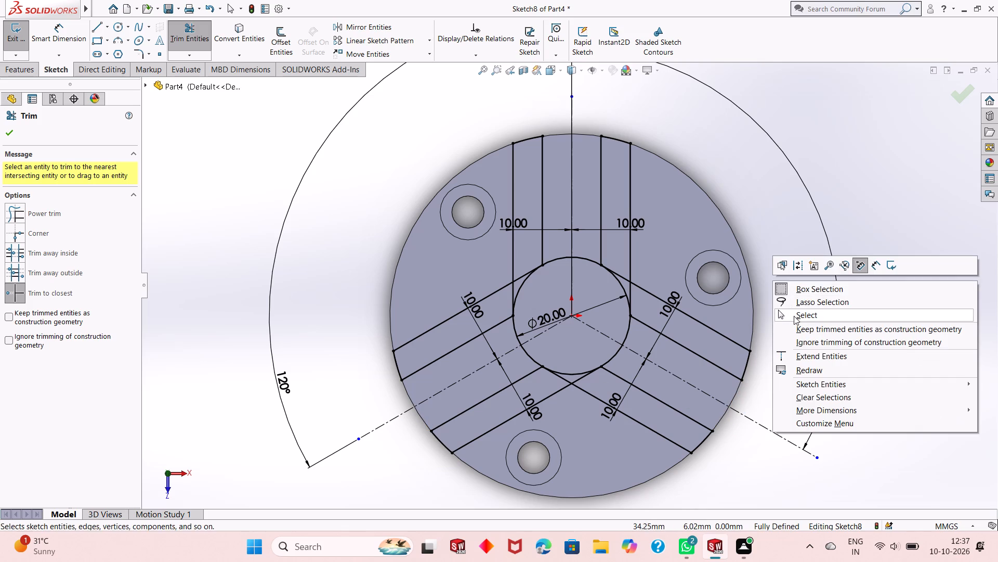
pyautogui.click(794, 316)
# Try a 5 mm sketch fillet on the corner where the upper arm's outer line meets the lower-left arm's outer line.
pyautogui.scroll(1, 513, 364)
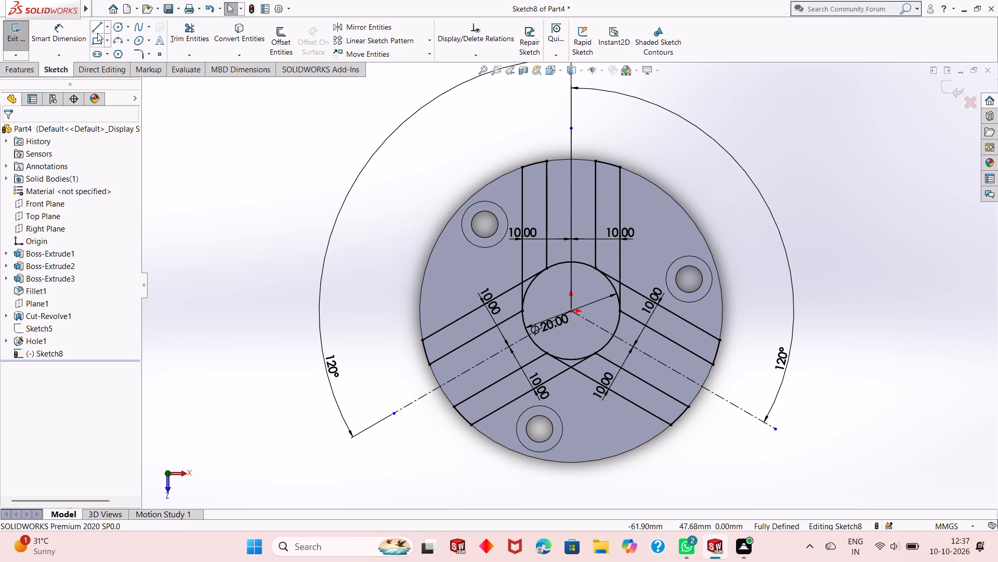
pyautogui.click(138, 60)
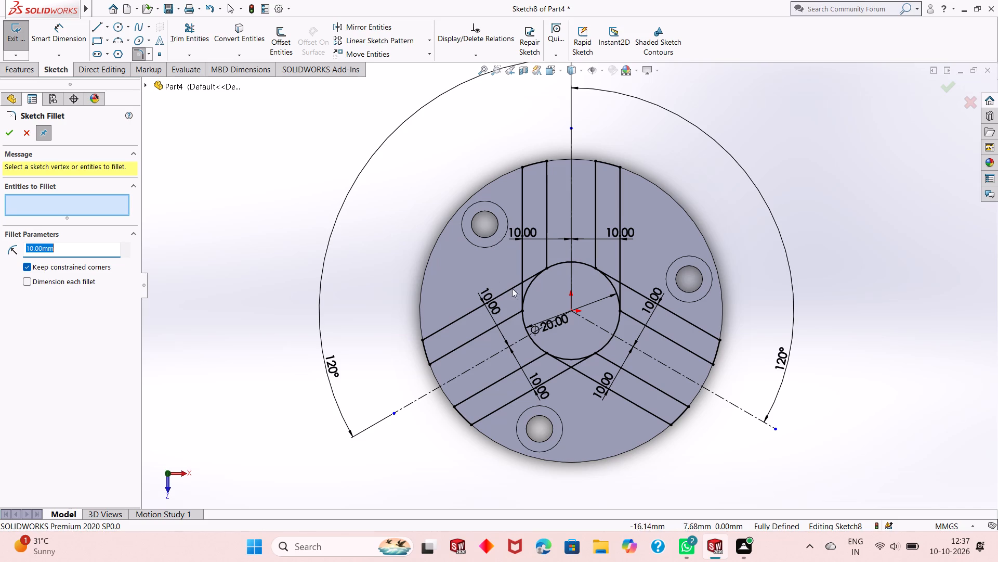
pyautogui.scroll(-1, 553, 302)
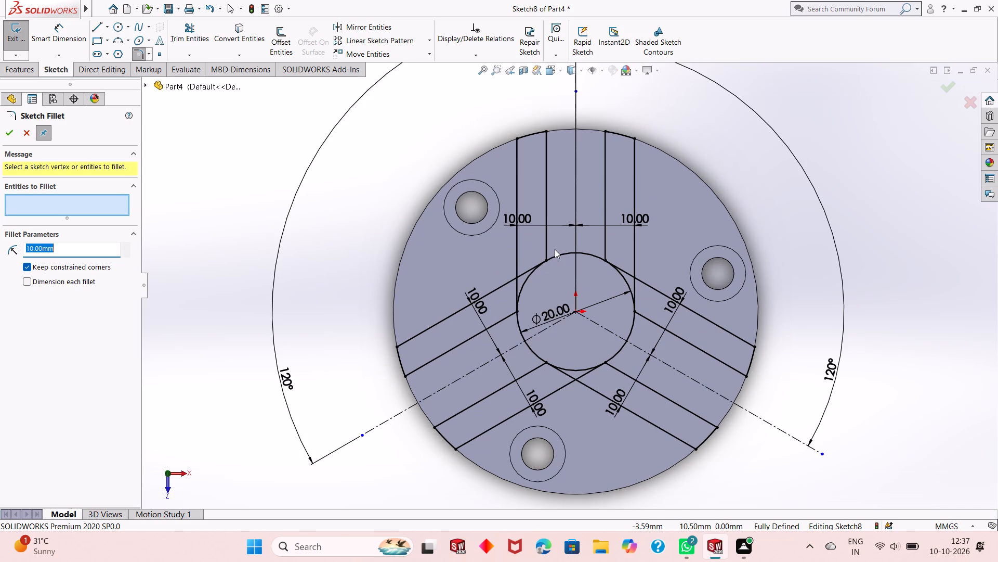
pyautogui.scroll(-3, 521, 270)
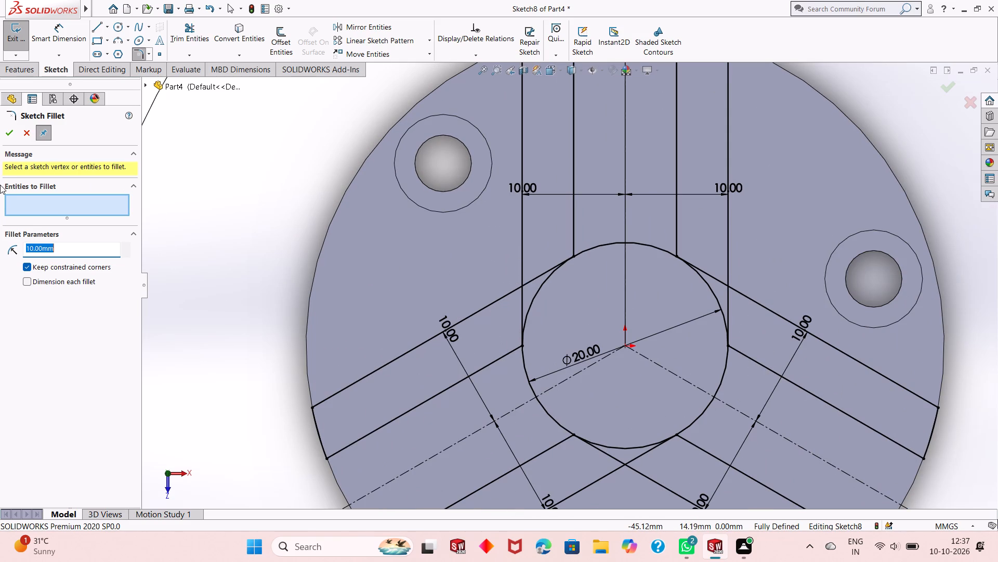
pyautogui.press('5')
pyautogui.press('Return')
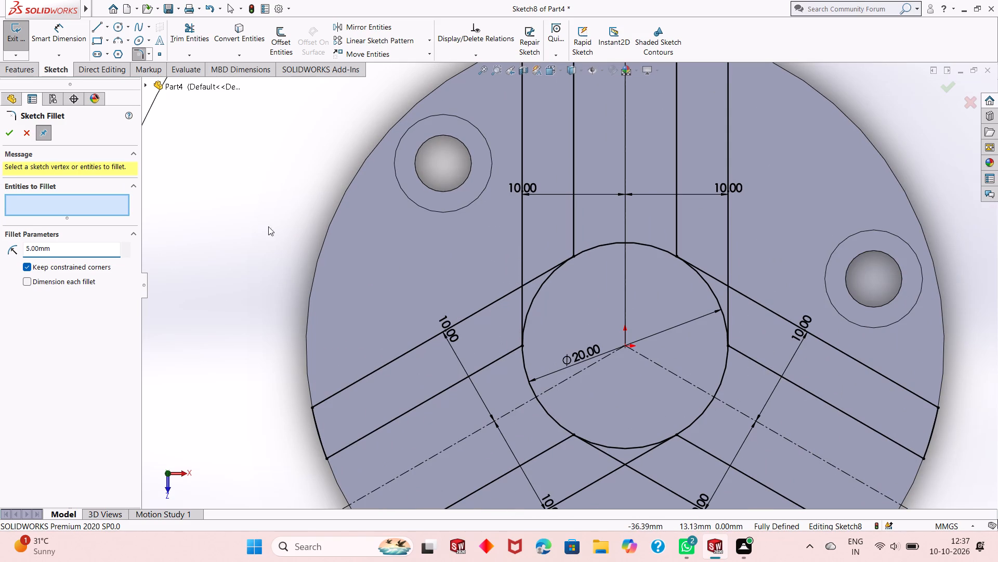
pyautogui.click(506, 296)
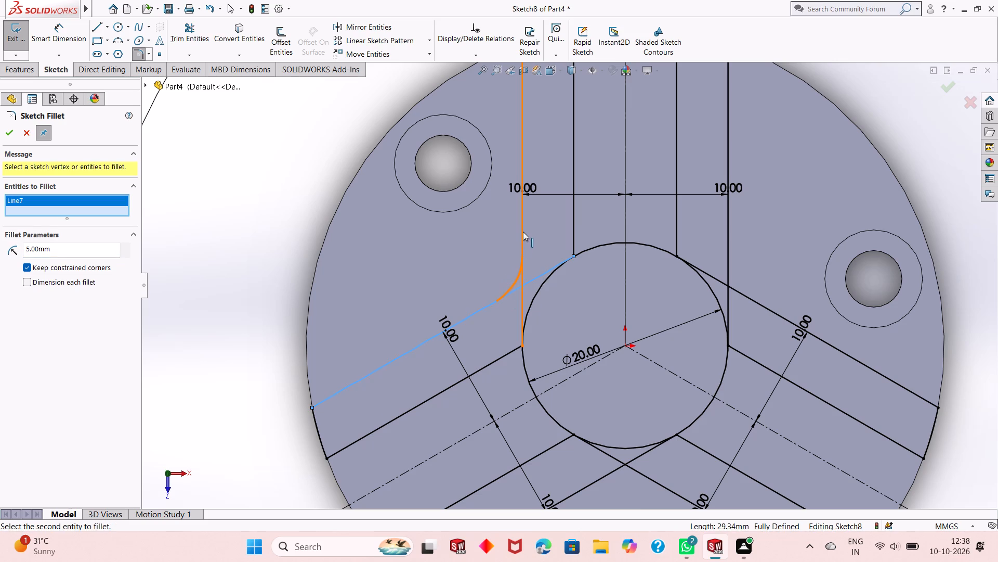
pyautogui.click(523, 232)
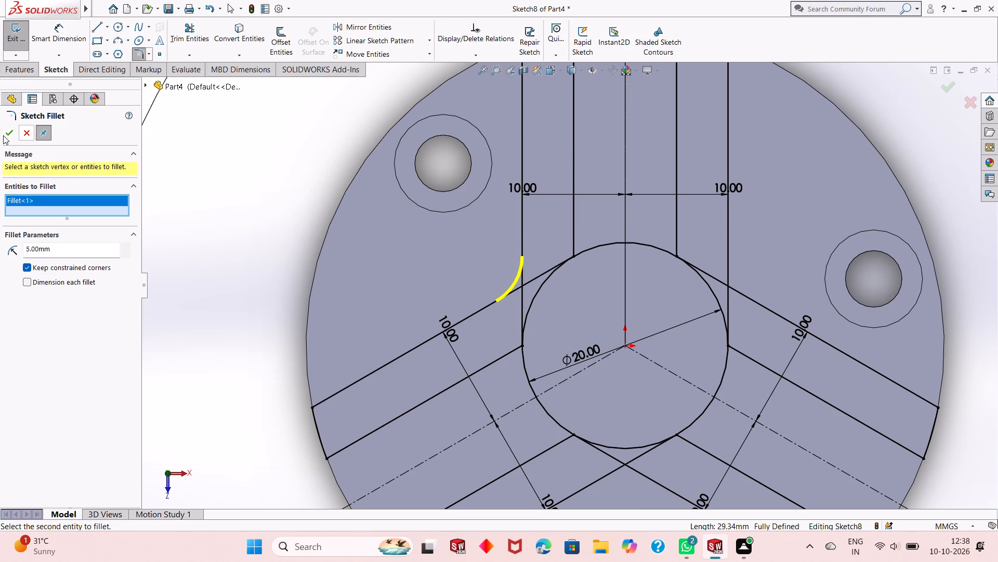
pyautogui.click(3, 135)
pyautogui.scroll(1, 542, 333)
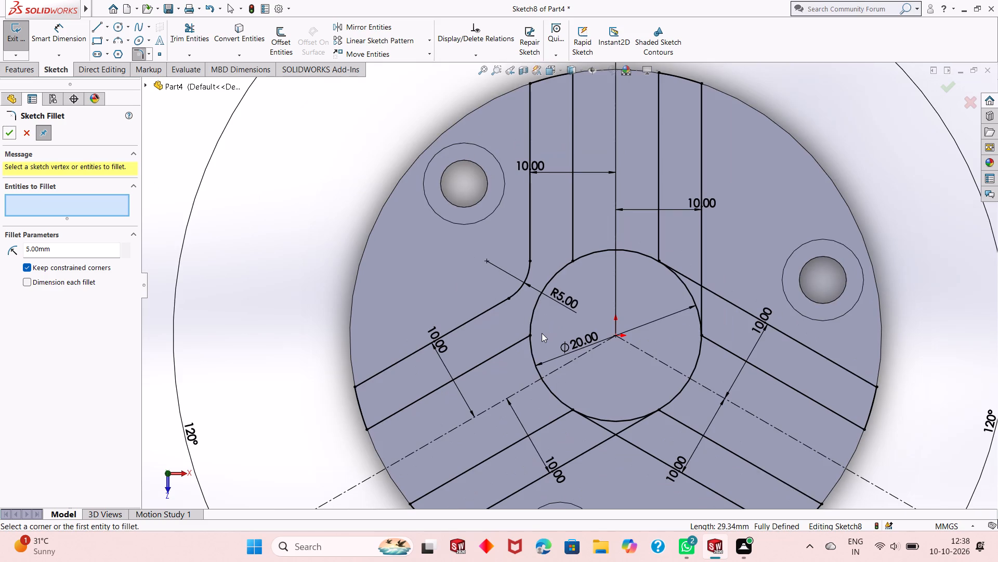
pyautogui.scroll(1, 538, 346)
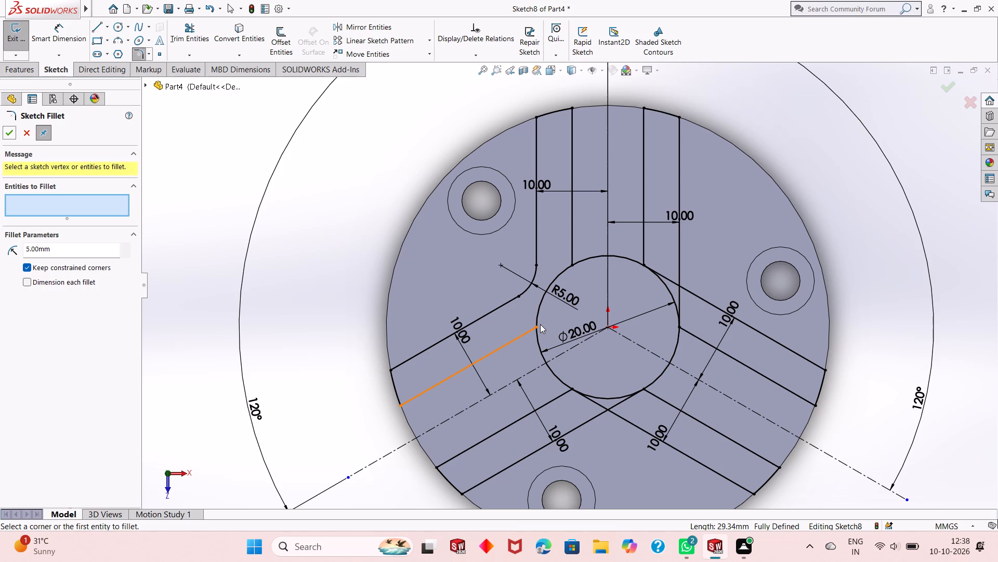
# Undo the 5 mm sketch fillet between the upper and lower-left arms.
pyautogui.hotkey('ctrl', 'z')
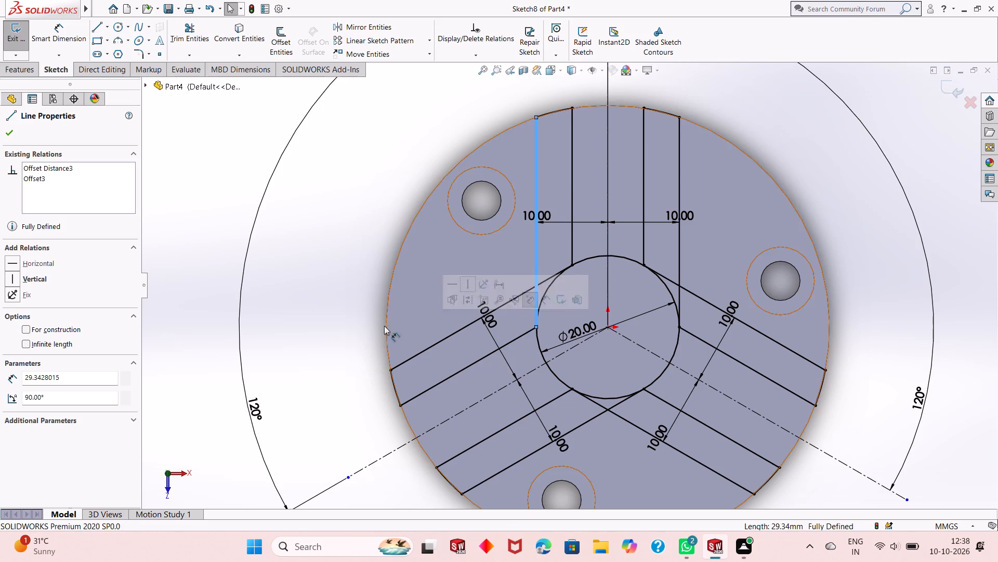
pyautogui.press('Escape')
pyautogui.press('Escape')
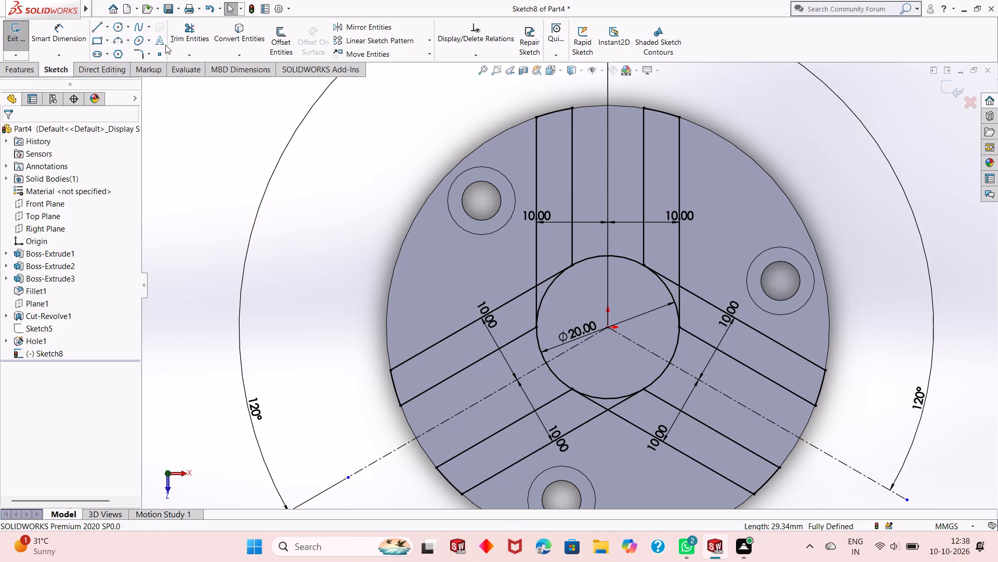
# Add a 10 mm sketch fillet between the outer lines of the upper and lower-left arms.
pyautogui.click(140, 53)
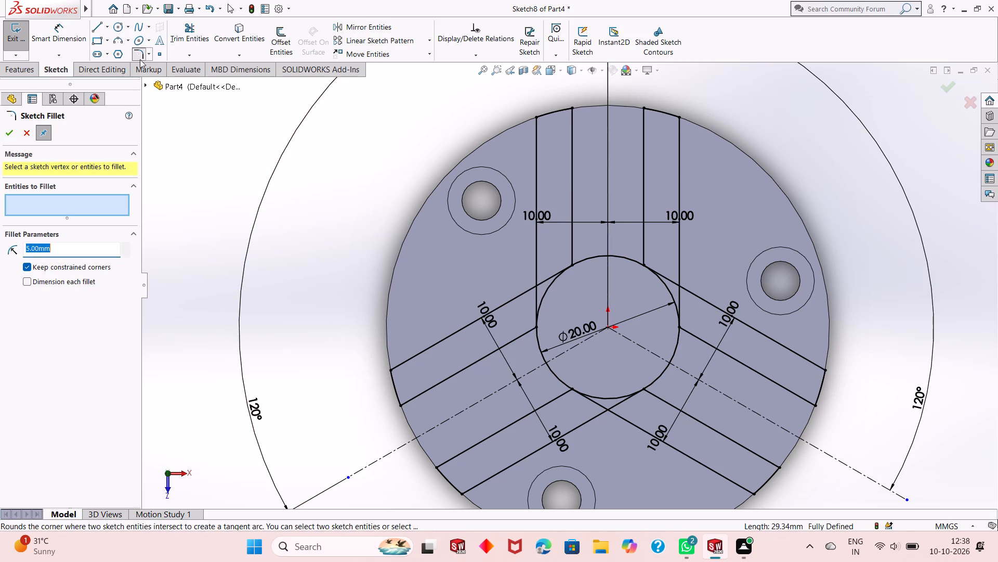
pyautogui.write('10')
pyautogui.press('Return')
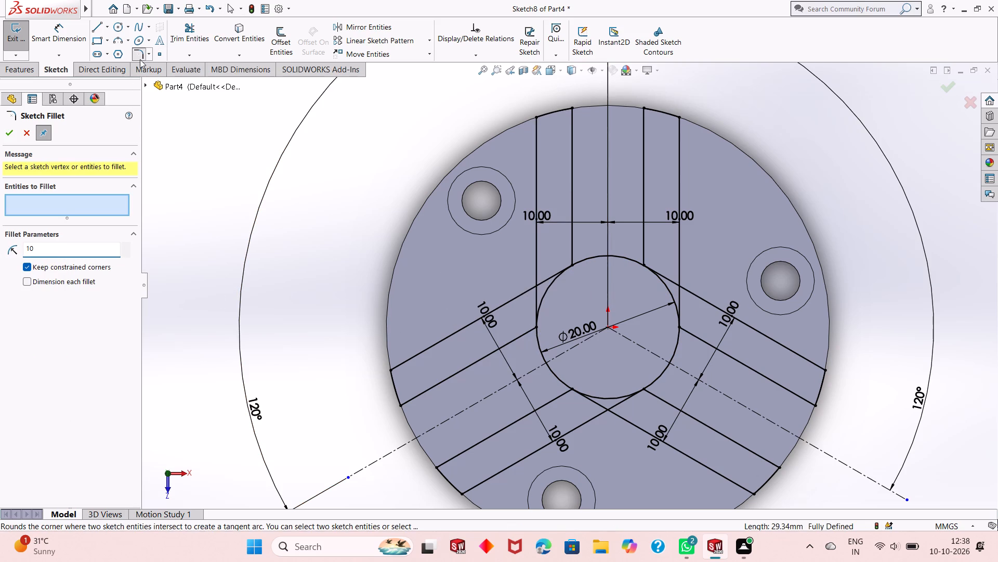
pyautogui.scroll(-1, 557, 245)
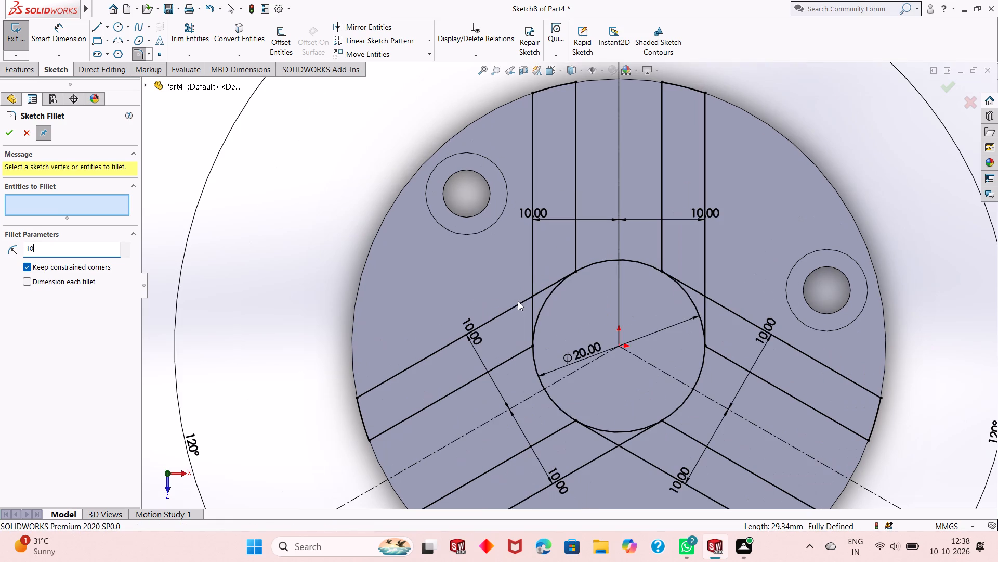
pyautogui.click(512, 310)
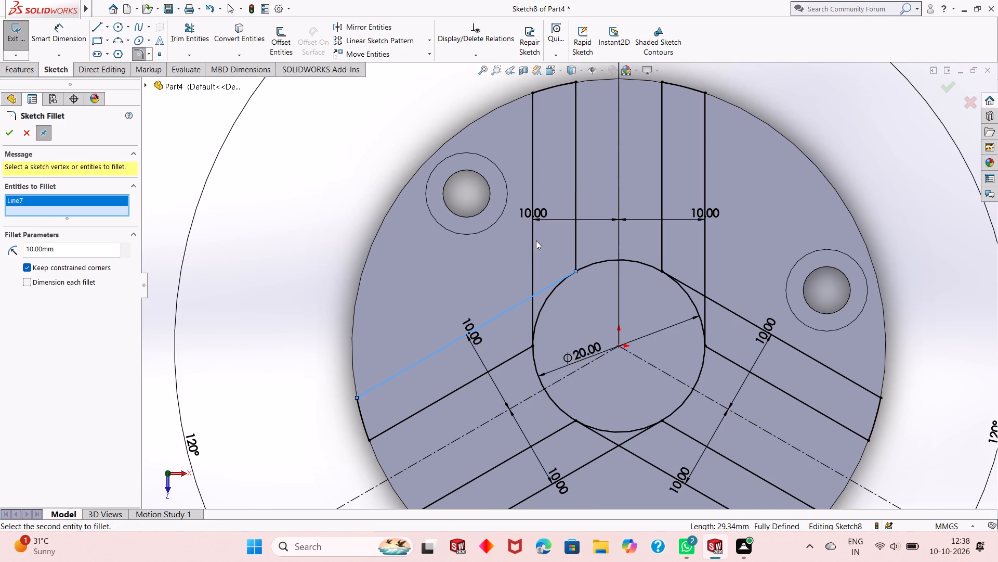
pyautogui.click(532, 241)
pyautogui.click(9, 126)
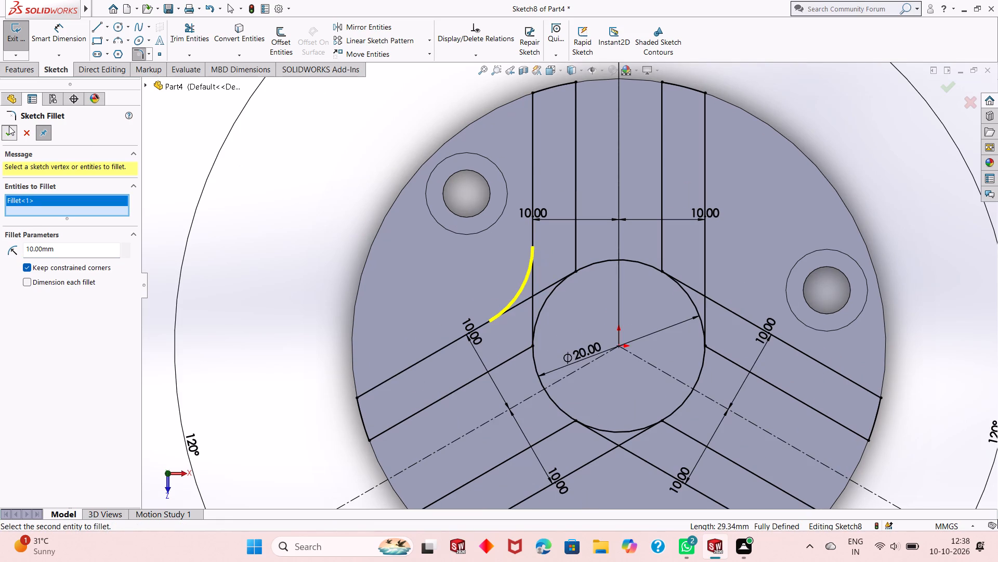
# Add 10 mm sketch fillets at the other two corners, between the upper and lower-right arms and between the two lower arms.
pyautogui.scroll(1, 496, 305)
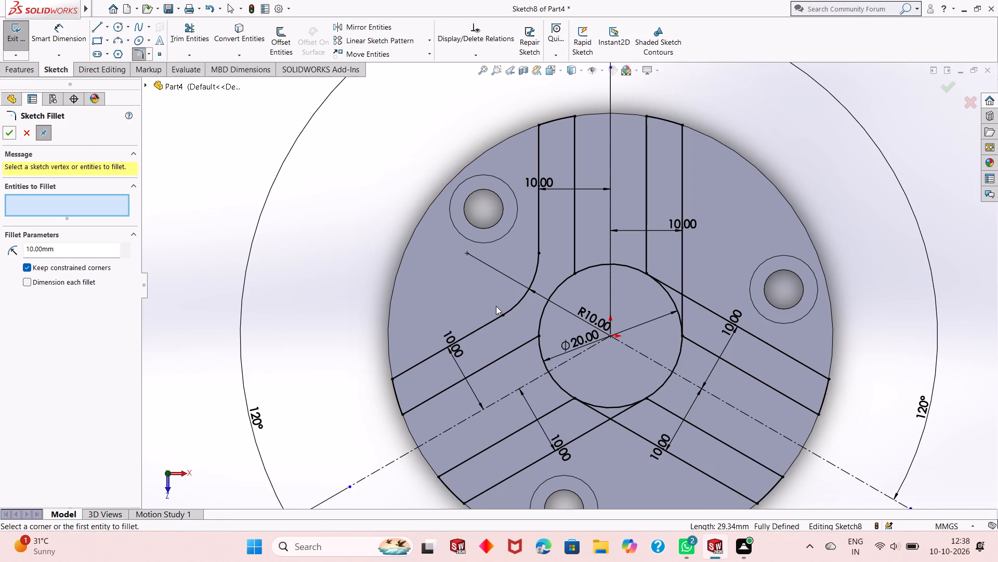
pyautogui.scroll(1, 513, 334)
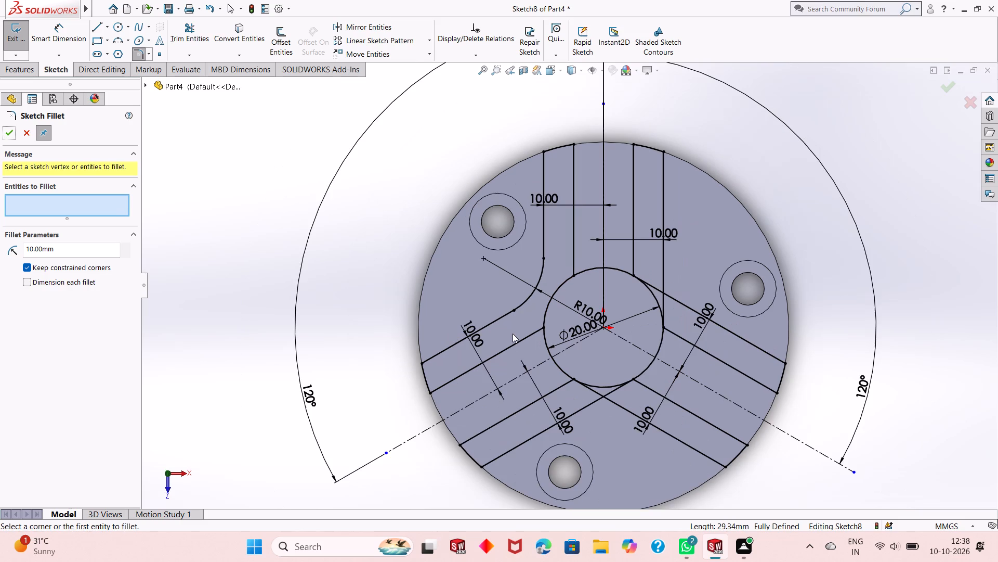
pyautogui.scroll(-1, 577, 323)
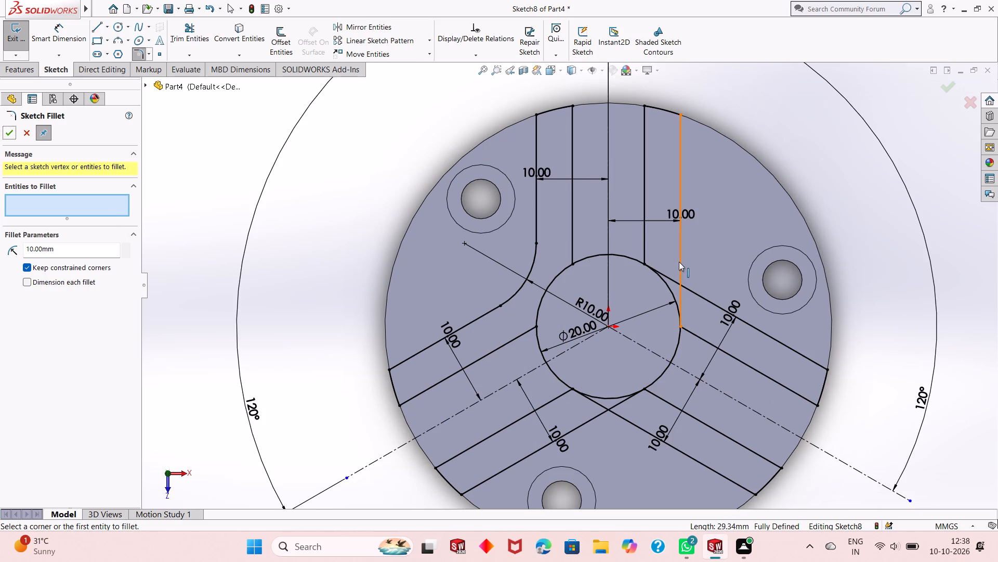
pyautogui.click(702, 298)
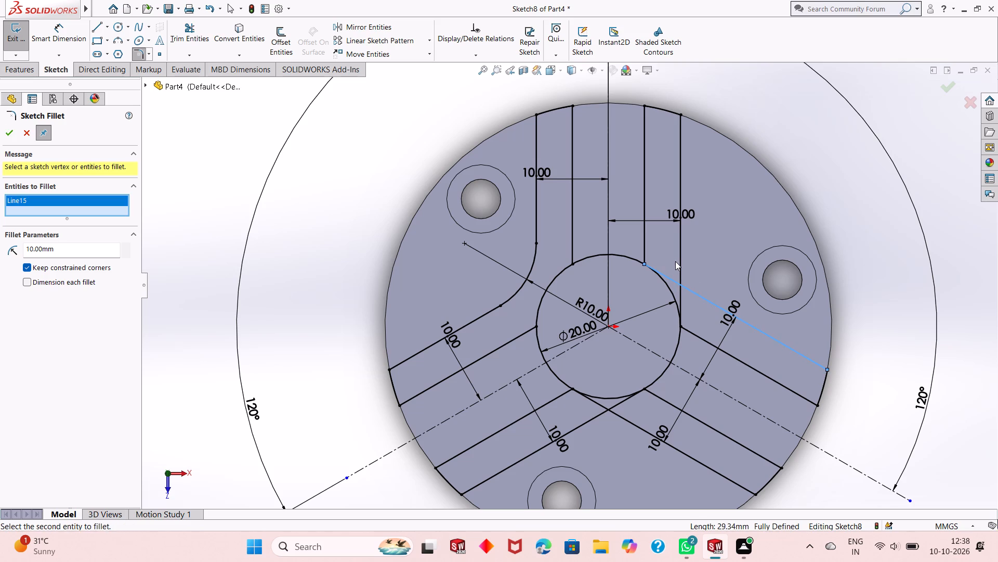
pyautogui.click(680, 250)
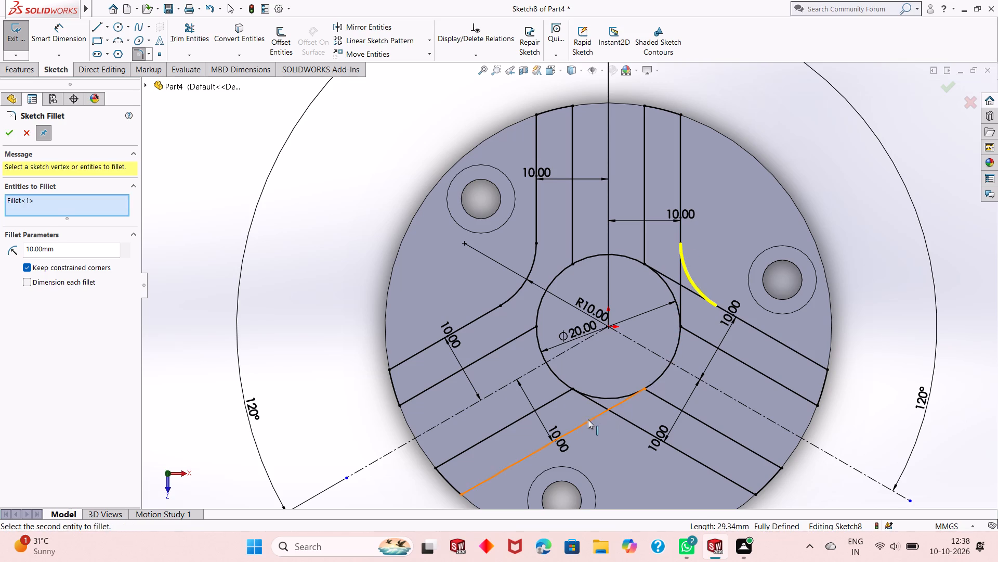
pyautogui.click(587, 419)
pyautogui.click(621, 415)
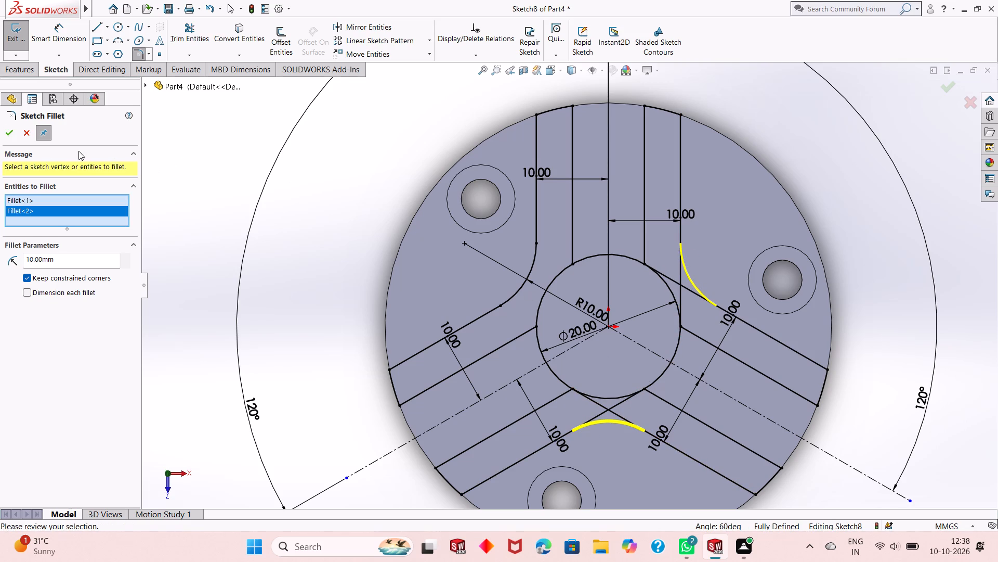
pyautogui.click(6, 134)
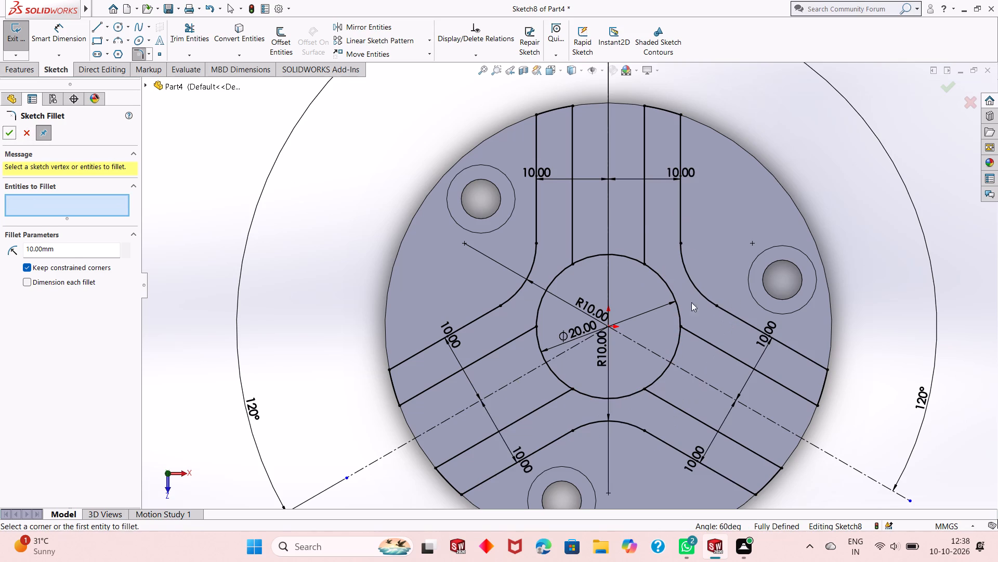
# Examine the filleted three-arm sketch on the flange face from several angles and finish the sketch fillet command.
pyautogui.scroll(3, 652, 351)
pyautogui.scroll(-1, 641, 288)
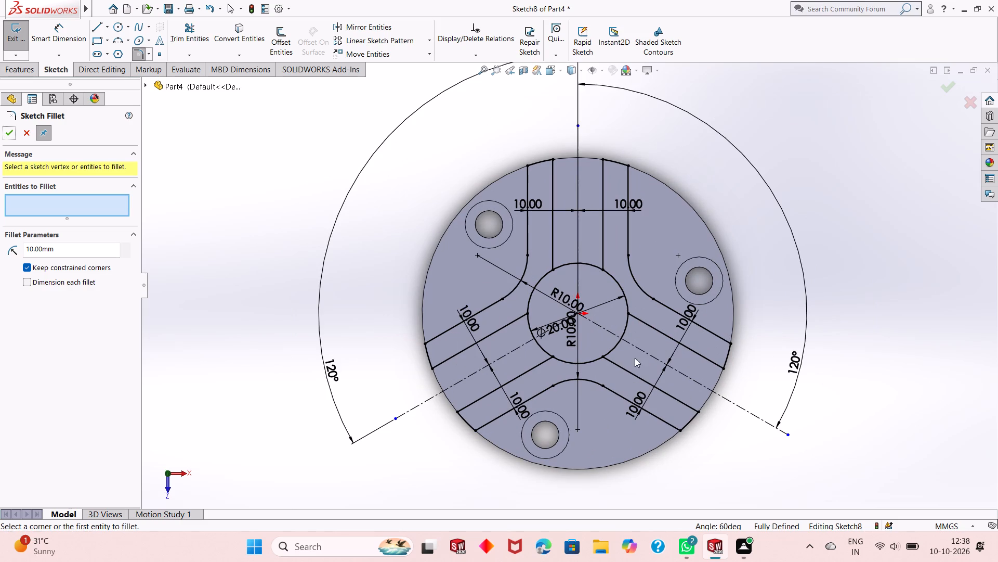
pyautogui.scroll(-1, 644, 311)
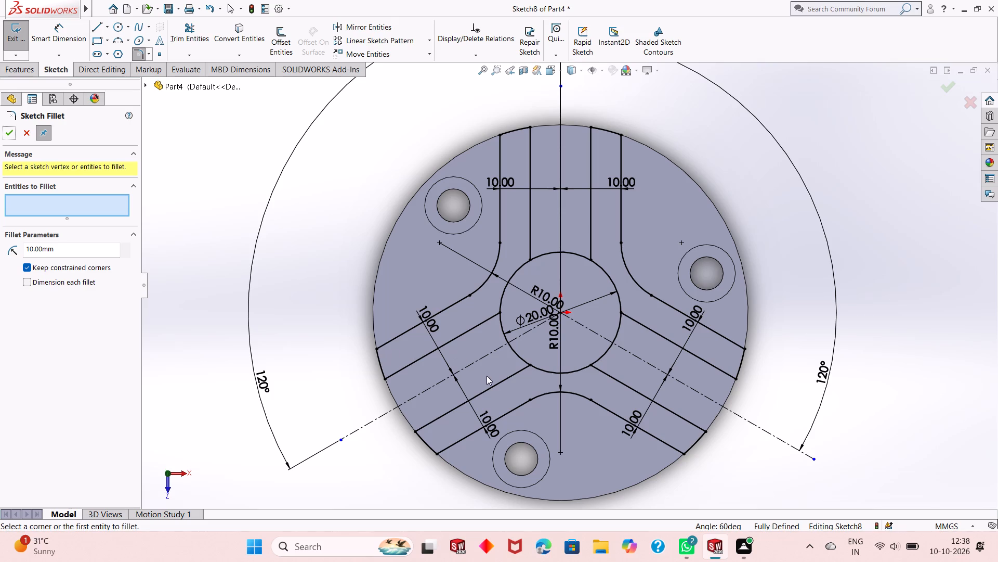
pyautogui.moveTo(534, 405); pyautogui.dragTo(534, 333, button='middle')
pyautogui.scroll(-1, 616, 311)
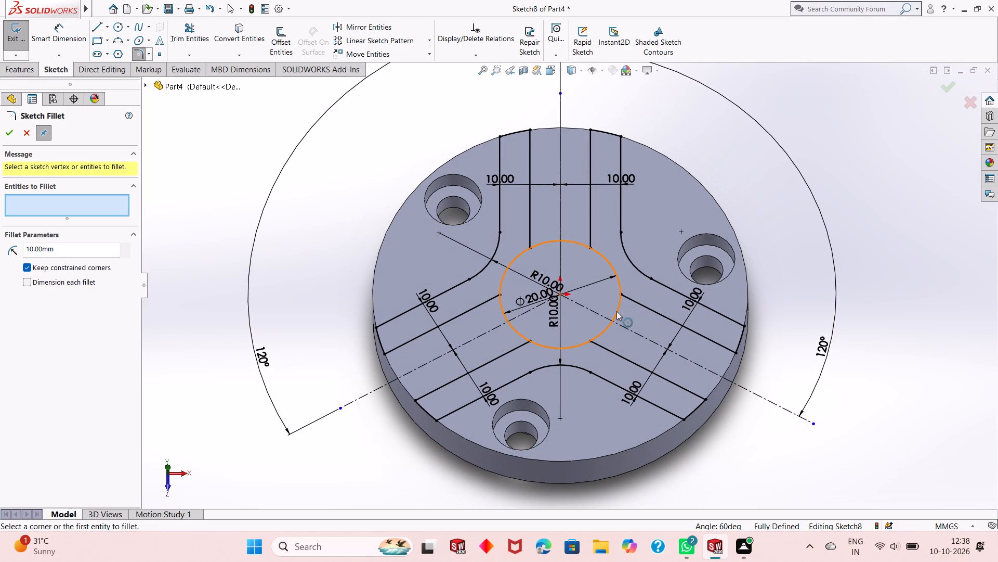
pyautogui.scroll(-2, 616, 311)
pyautogui.moveTo(501, 433); pyautogui.dragTo(491, 372, button='middle')
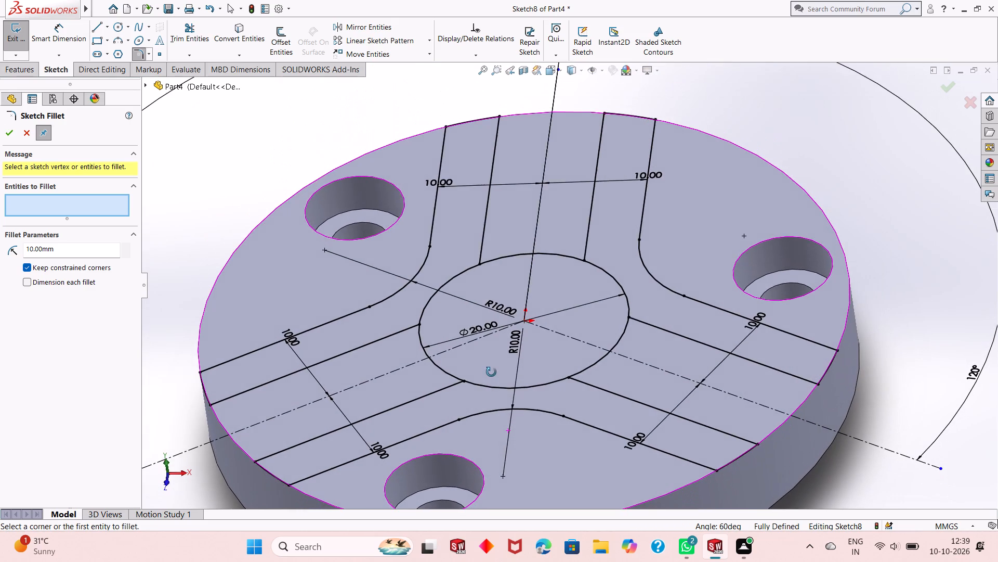
pyautogui.moveTo(491, 372); pyautogui.dragTo(493, 431, button='middle')
pyautogui.scroll(3, 491, 427)
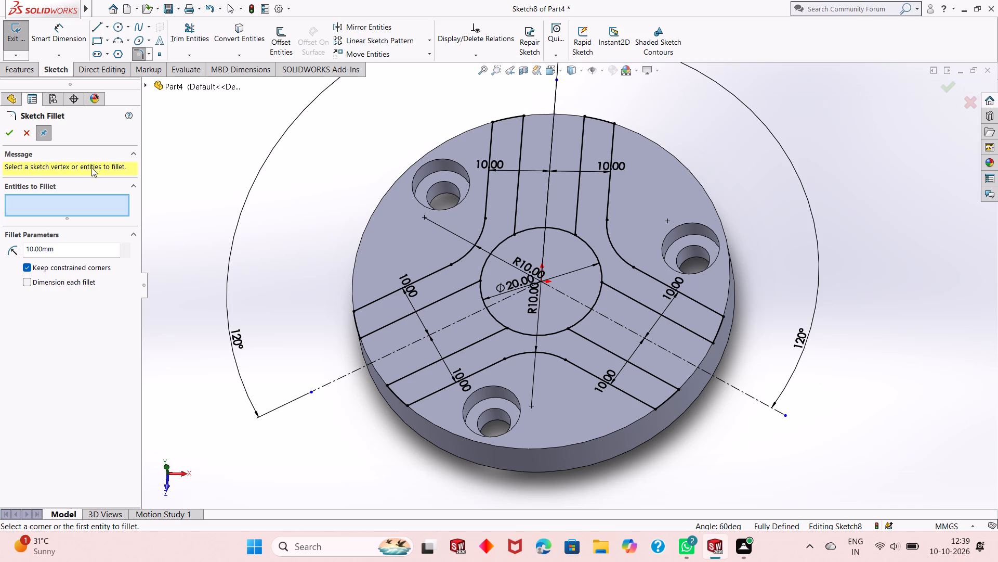
pyautogui.click(9, 133)
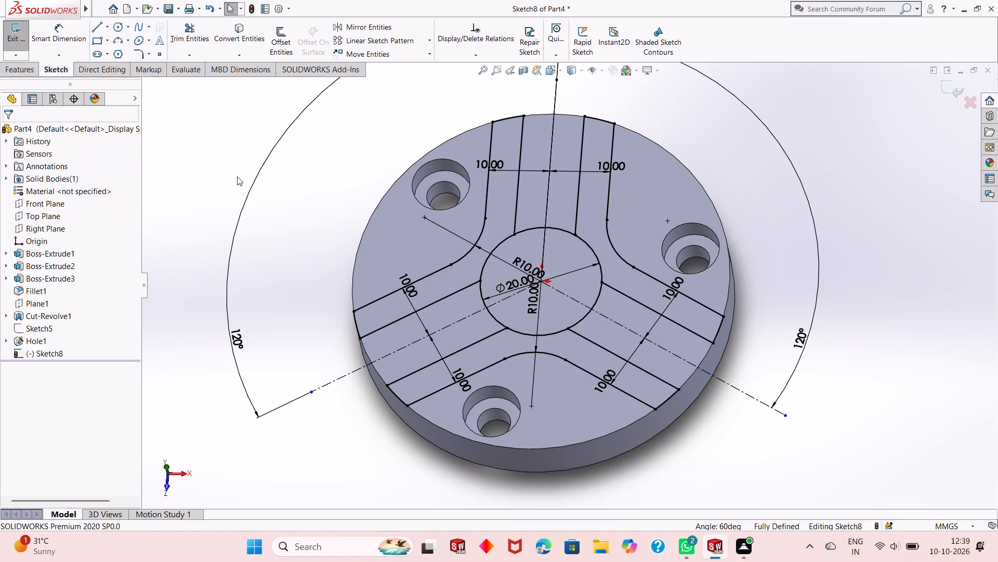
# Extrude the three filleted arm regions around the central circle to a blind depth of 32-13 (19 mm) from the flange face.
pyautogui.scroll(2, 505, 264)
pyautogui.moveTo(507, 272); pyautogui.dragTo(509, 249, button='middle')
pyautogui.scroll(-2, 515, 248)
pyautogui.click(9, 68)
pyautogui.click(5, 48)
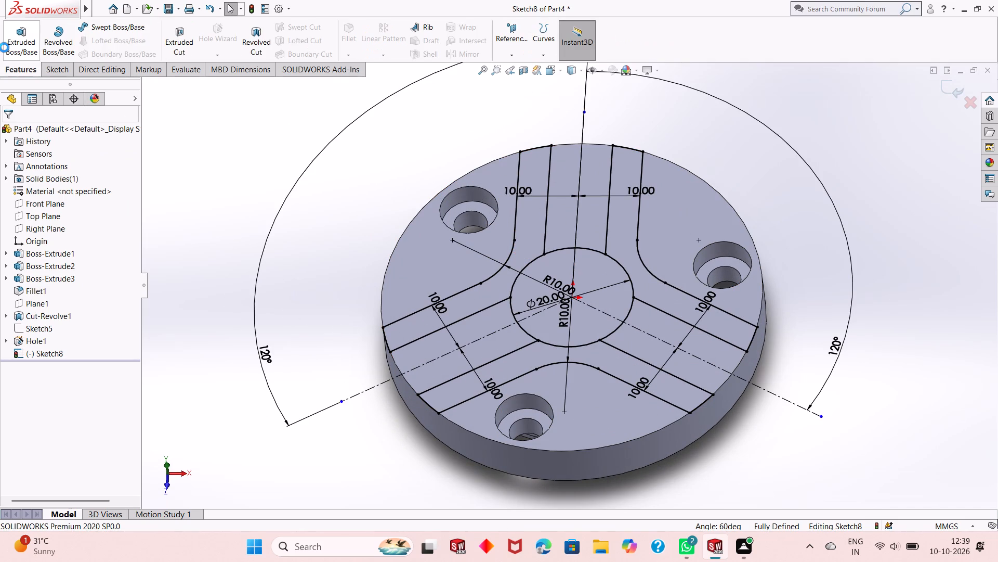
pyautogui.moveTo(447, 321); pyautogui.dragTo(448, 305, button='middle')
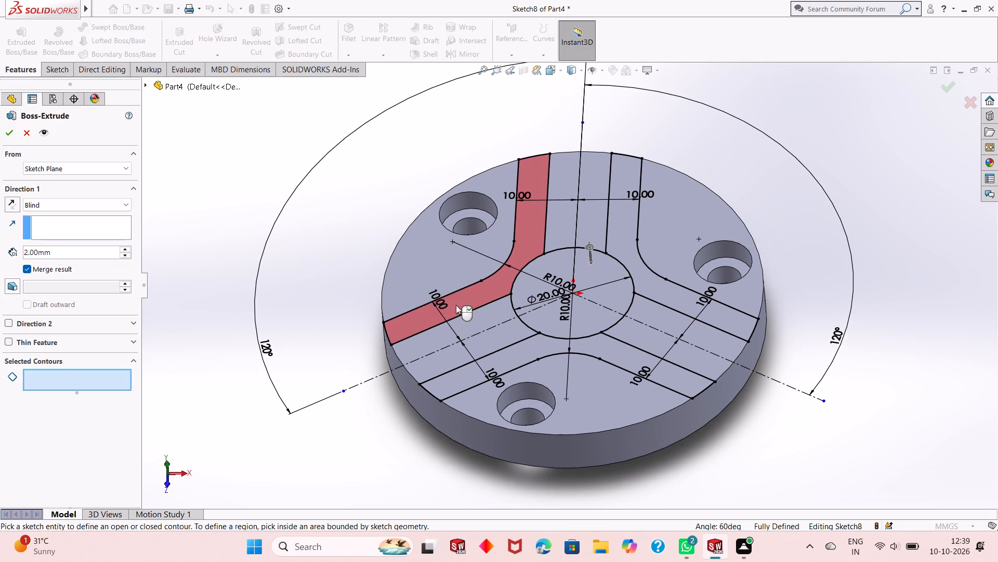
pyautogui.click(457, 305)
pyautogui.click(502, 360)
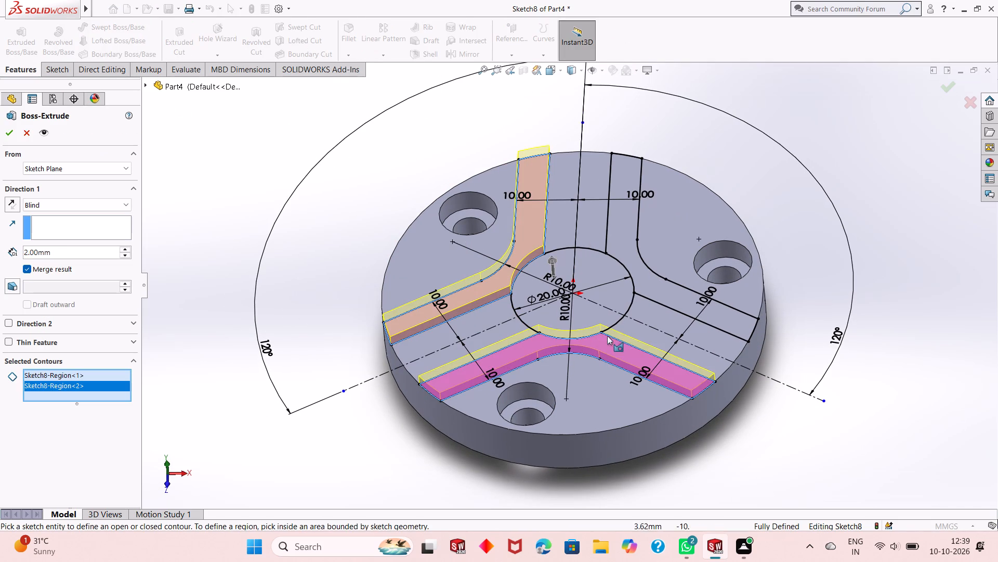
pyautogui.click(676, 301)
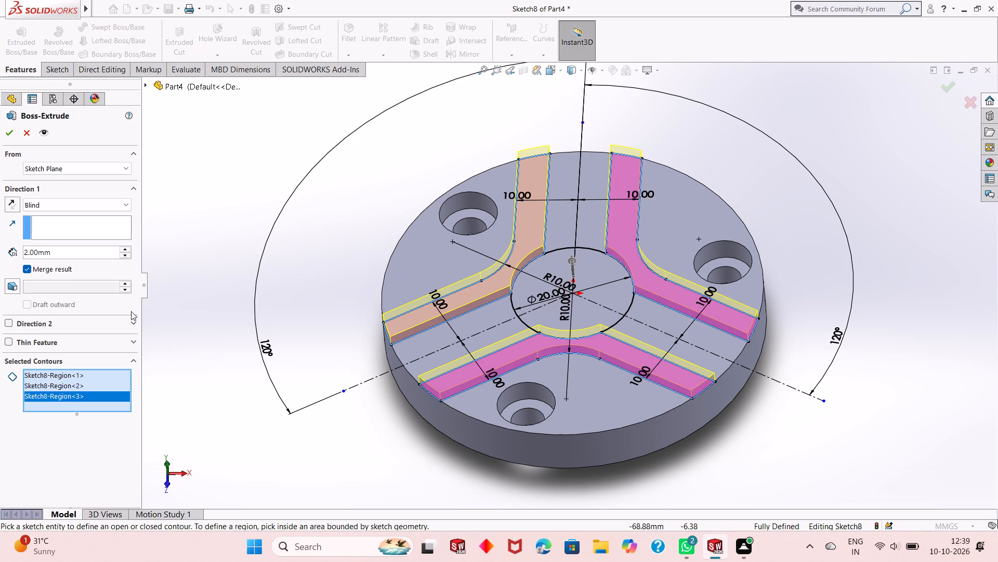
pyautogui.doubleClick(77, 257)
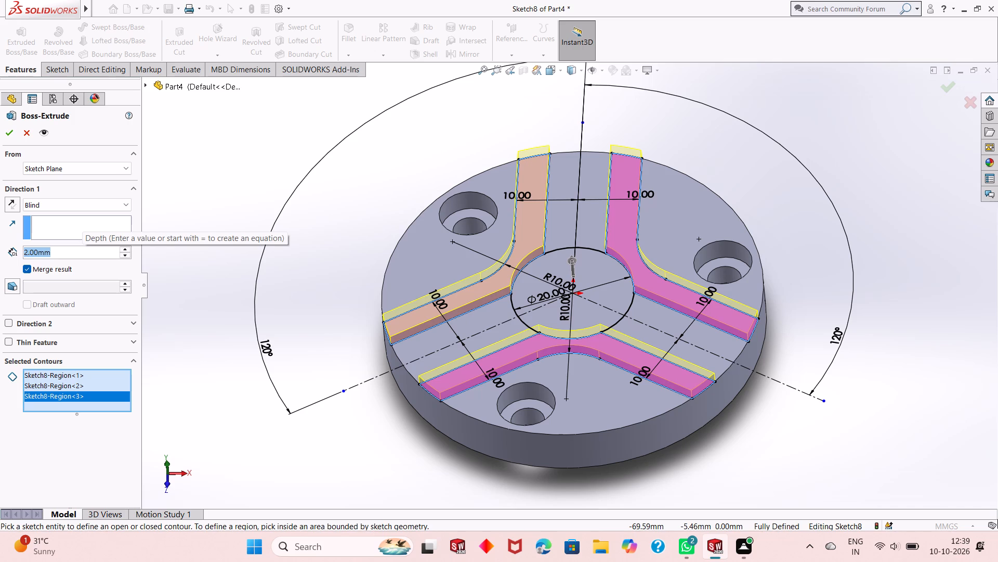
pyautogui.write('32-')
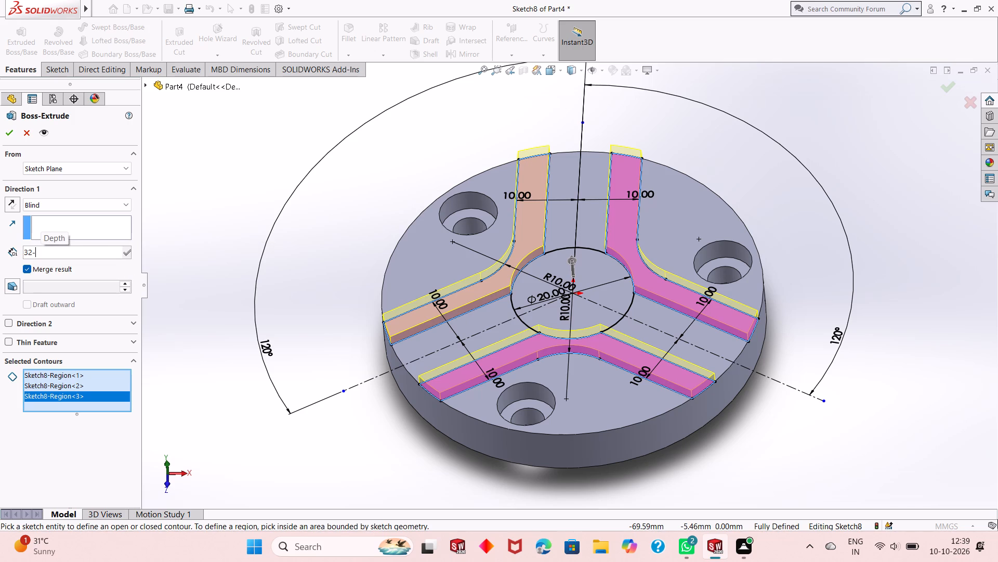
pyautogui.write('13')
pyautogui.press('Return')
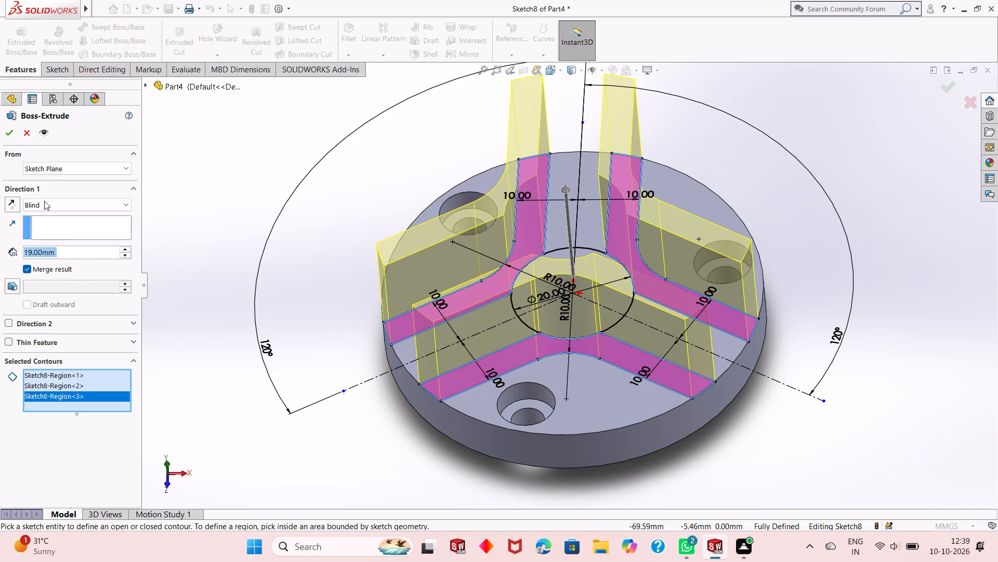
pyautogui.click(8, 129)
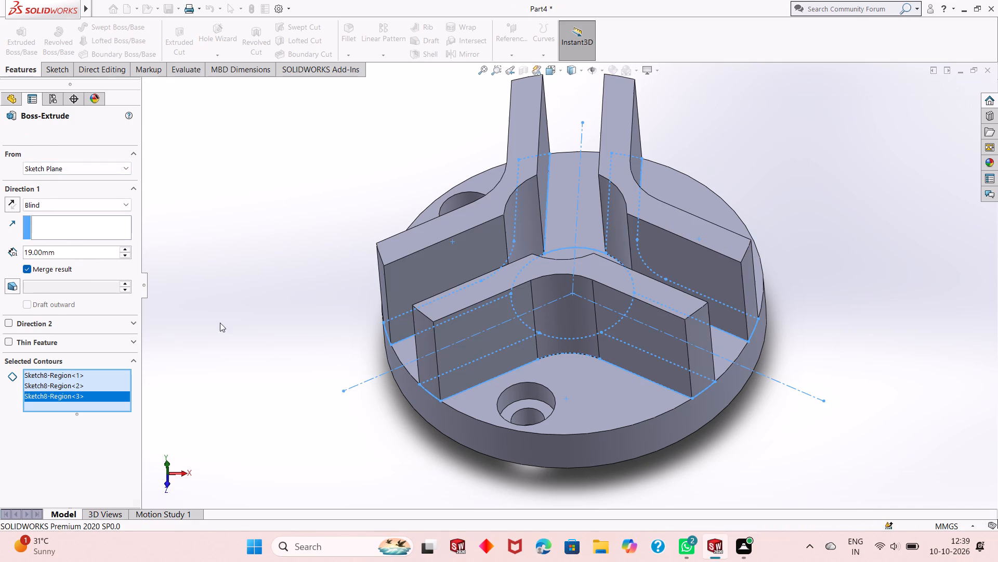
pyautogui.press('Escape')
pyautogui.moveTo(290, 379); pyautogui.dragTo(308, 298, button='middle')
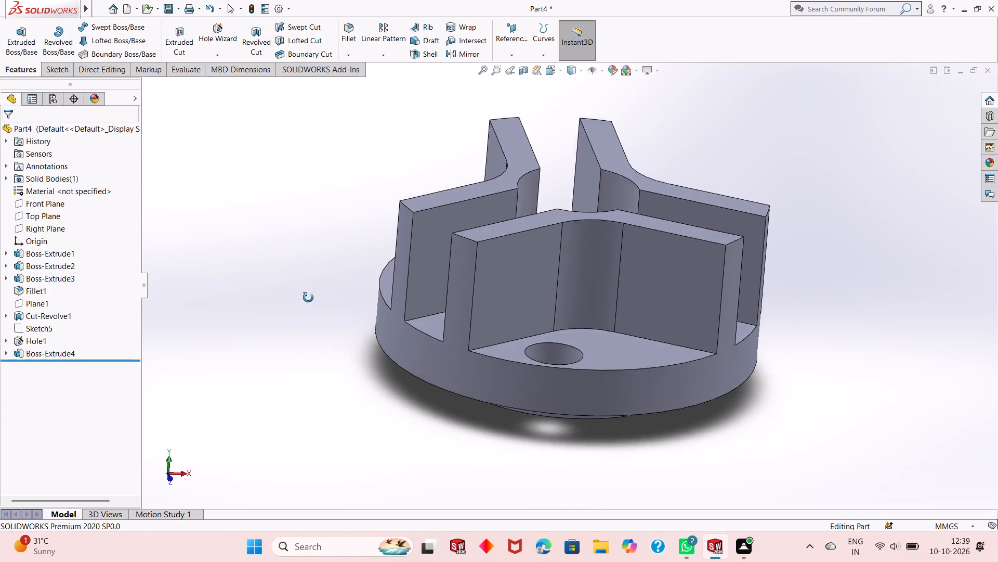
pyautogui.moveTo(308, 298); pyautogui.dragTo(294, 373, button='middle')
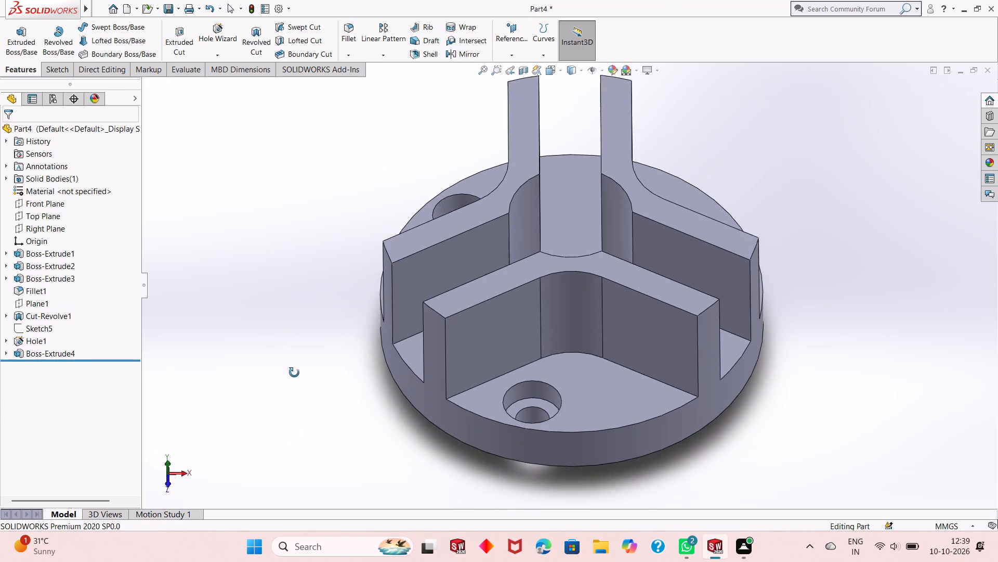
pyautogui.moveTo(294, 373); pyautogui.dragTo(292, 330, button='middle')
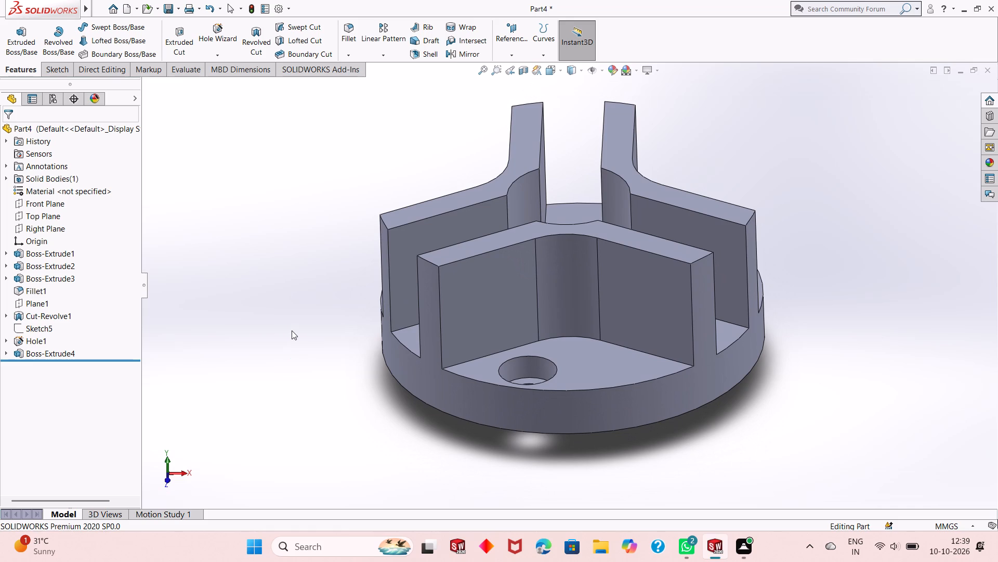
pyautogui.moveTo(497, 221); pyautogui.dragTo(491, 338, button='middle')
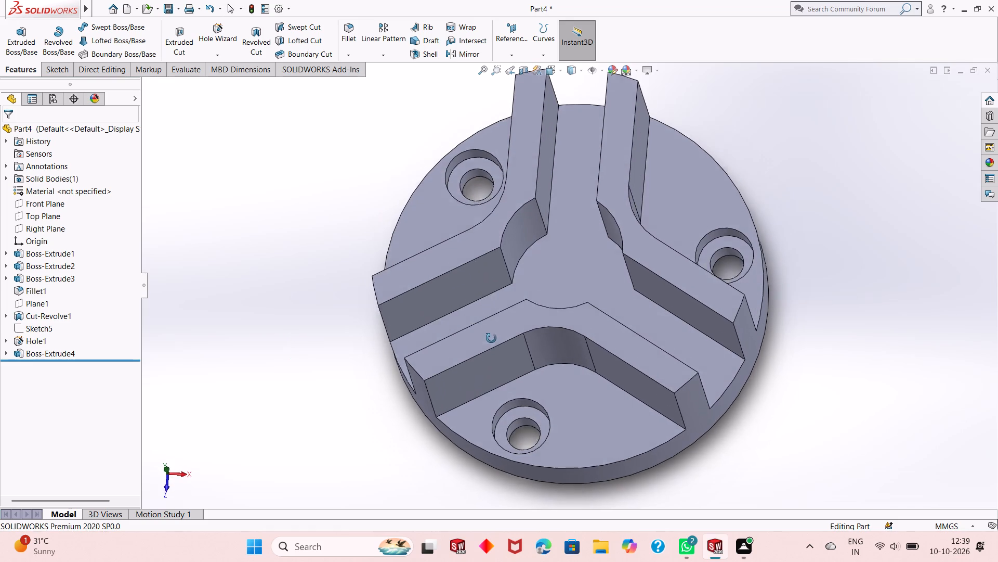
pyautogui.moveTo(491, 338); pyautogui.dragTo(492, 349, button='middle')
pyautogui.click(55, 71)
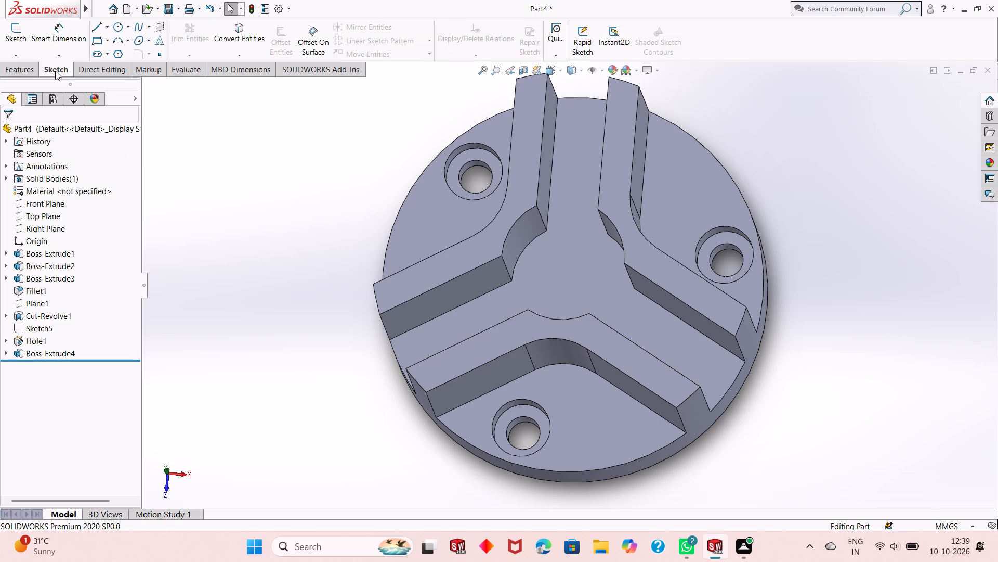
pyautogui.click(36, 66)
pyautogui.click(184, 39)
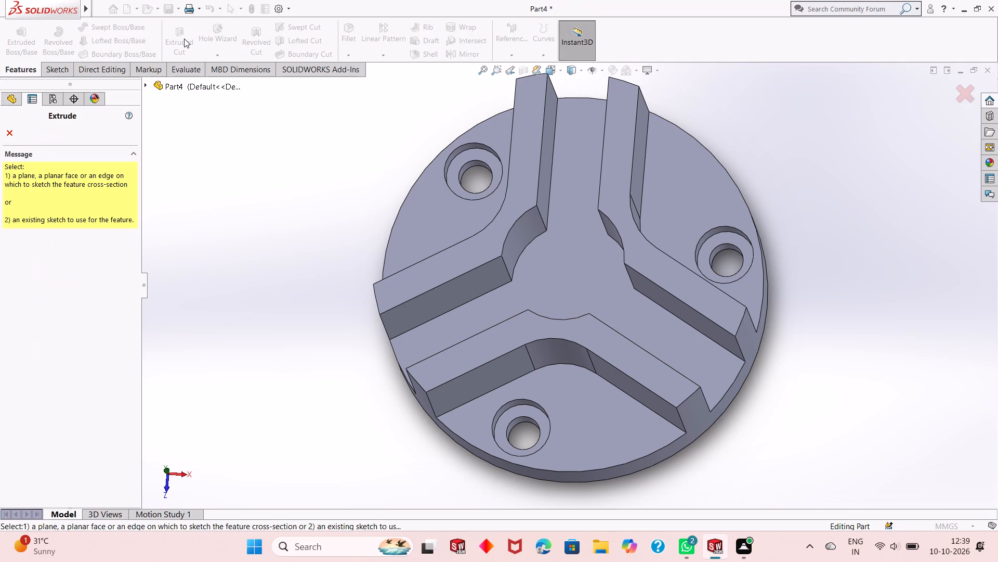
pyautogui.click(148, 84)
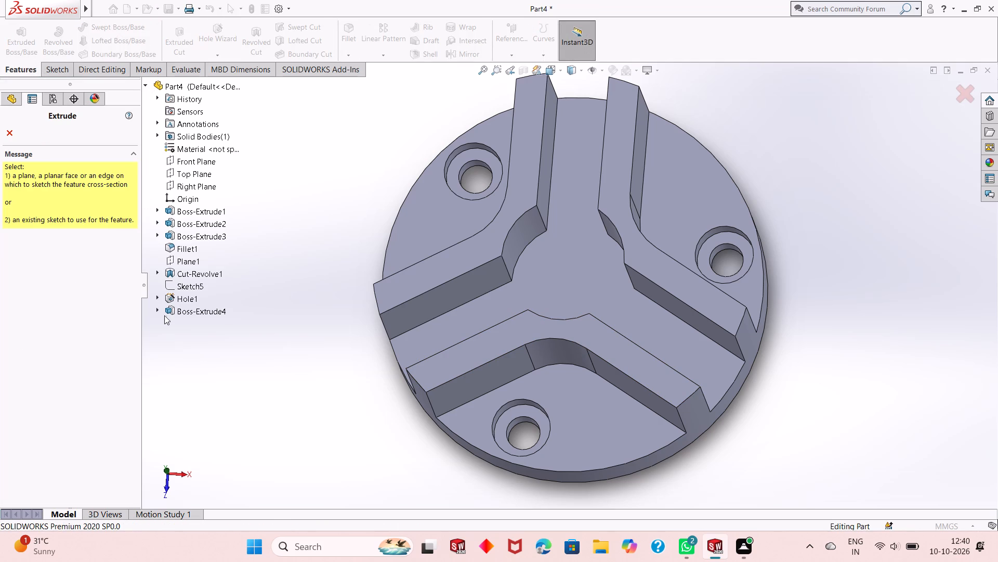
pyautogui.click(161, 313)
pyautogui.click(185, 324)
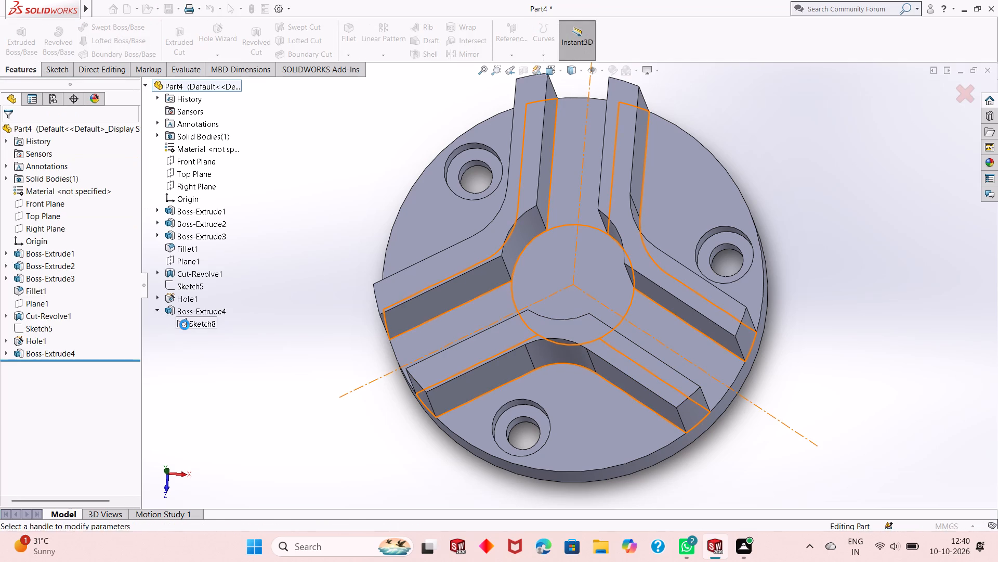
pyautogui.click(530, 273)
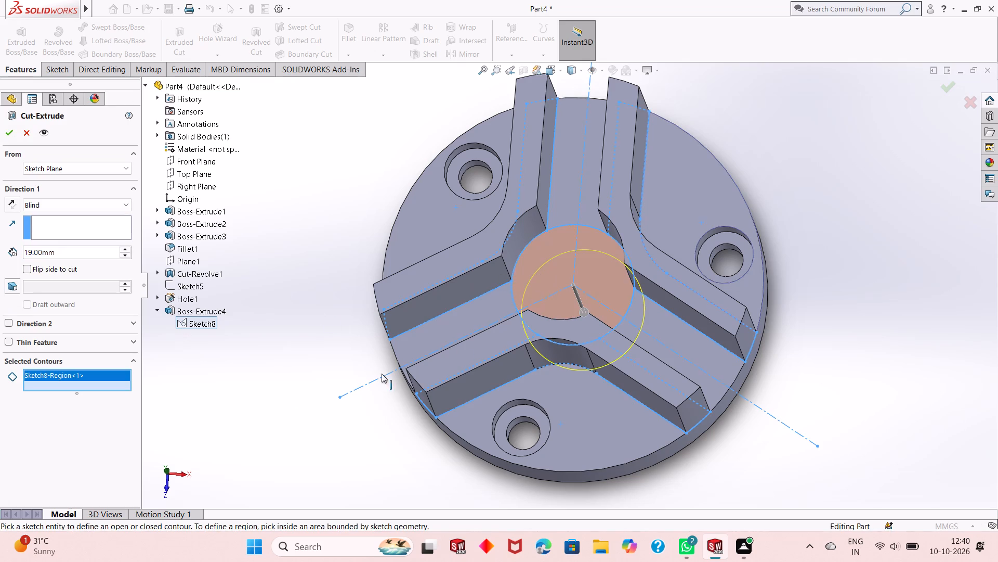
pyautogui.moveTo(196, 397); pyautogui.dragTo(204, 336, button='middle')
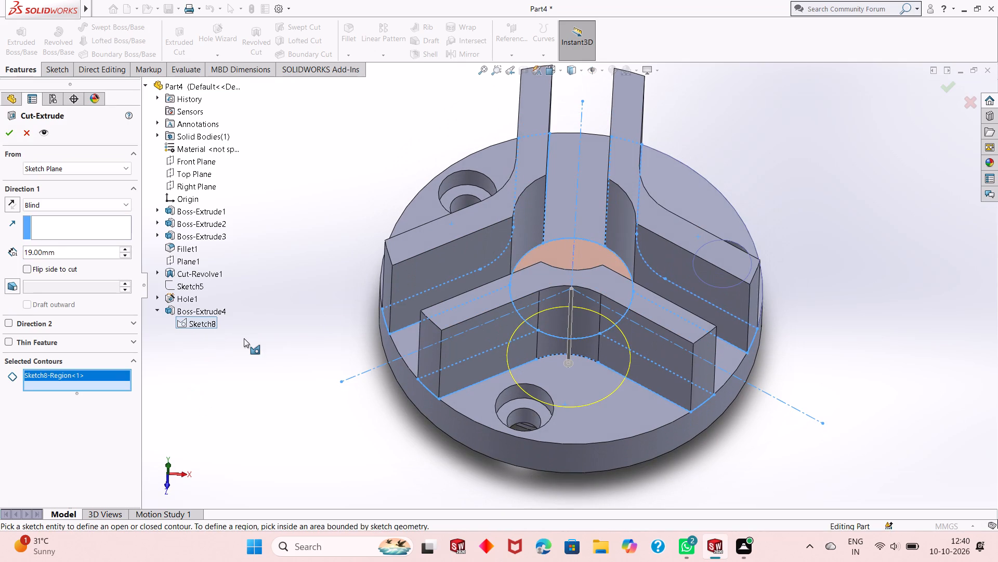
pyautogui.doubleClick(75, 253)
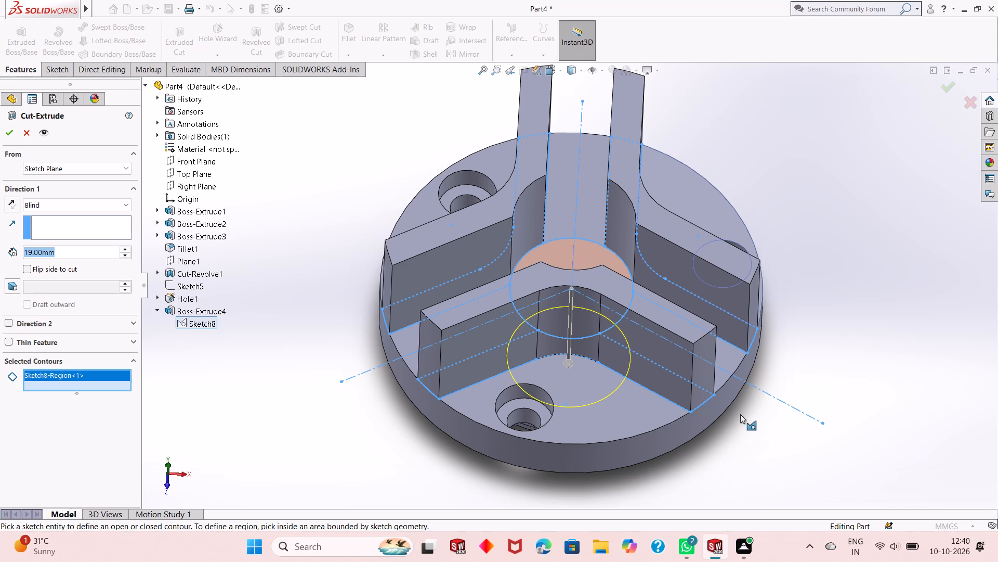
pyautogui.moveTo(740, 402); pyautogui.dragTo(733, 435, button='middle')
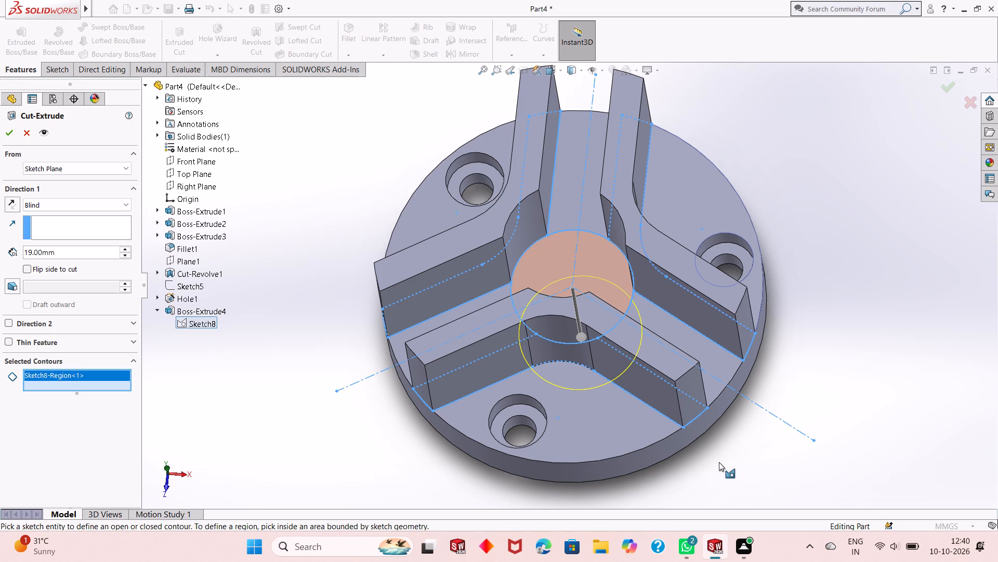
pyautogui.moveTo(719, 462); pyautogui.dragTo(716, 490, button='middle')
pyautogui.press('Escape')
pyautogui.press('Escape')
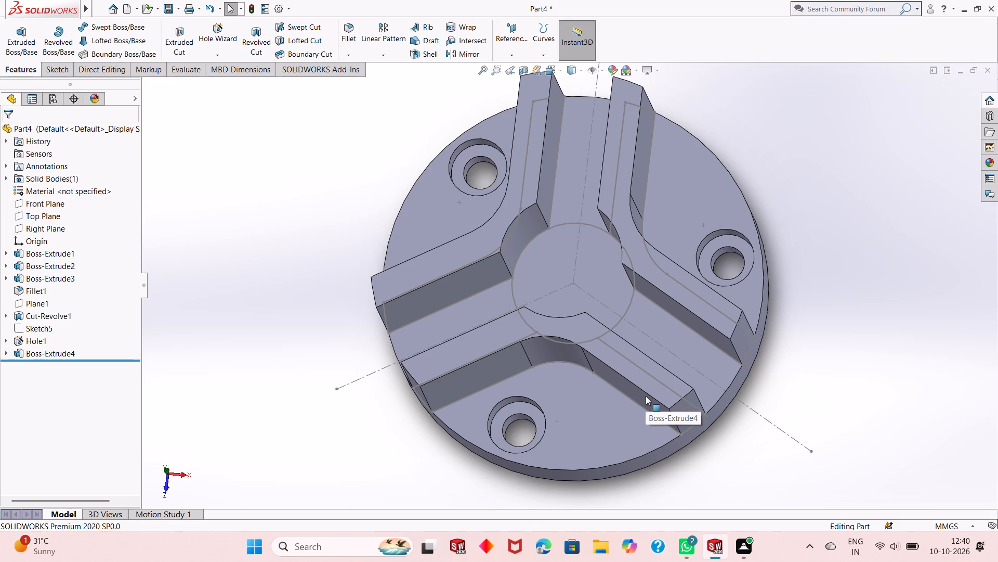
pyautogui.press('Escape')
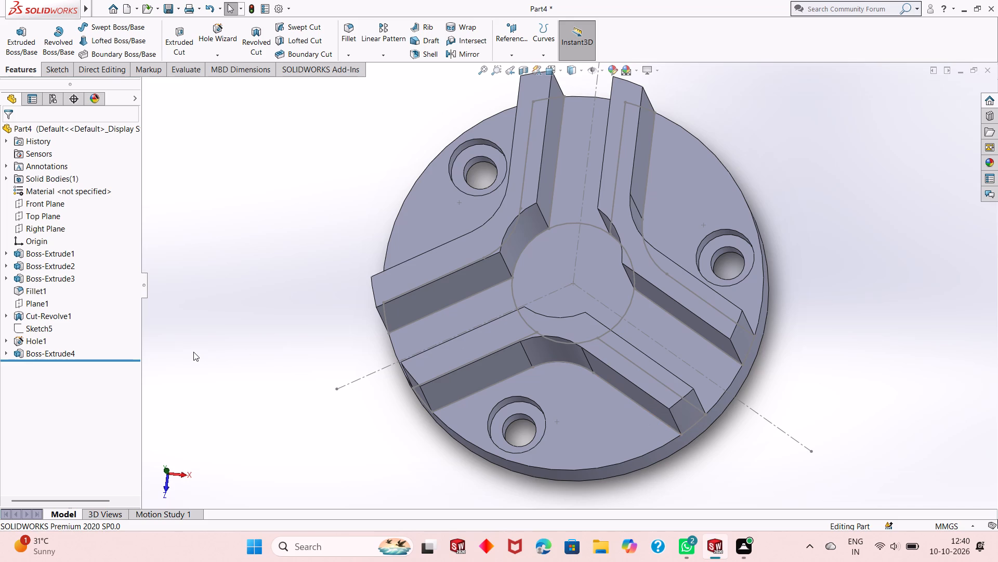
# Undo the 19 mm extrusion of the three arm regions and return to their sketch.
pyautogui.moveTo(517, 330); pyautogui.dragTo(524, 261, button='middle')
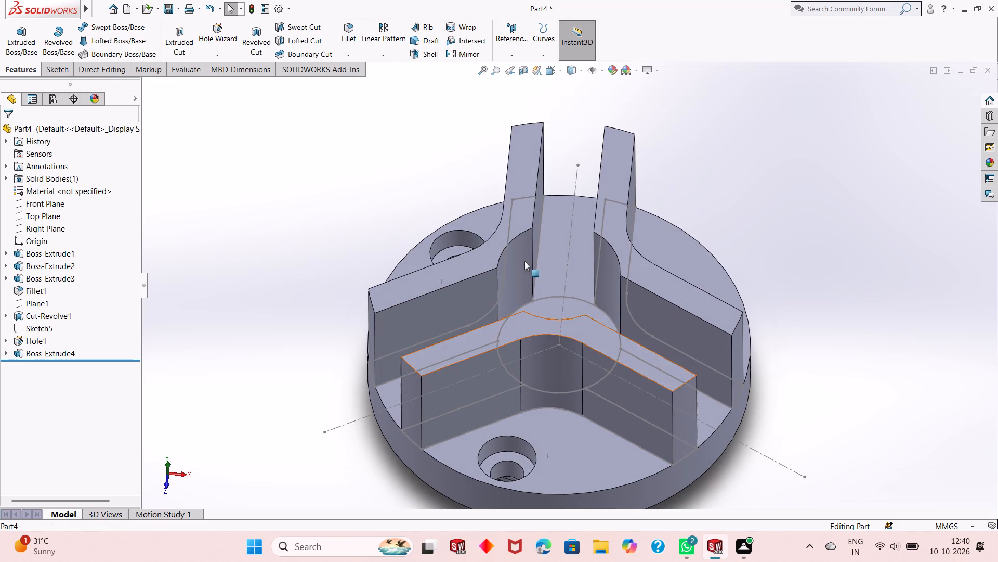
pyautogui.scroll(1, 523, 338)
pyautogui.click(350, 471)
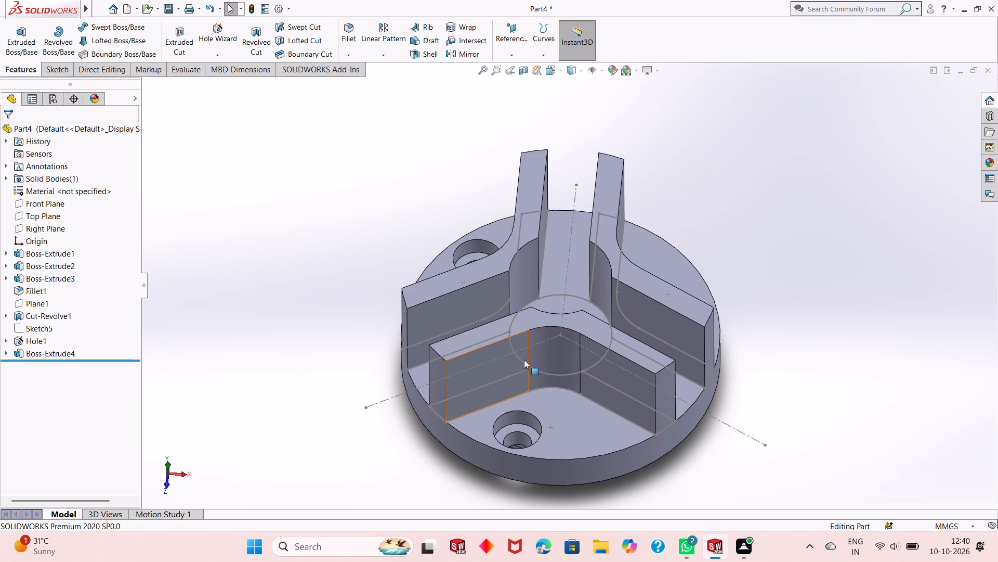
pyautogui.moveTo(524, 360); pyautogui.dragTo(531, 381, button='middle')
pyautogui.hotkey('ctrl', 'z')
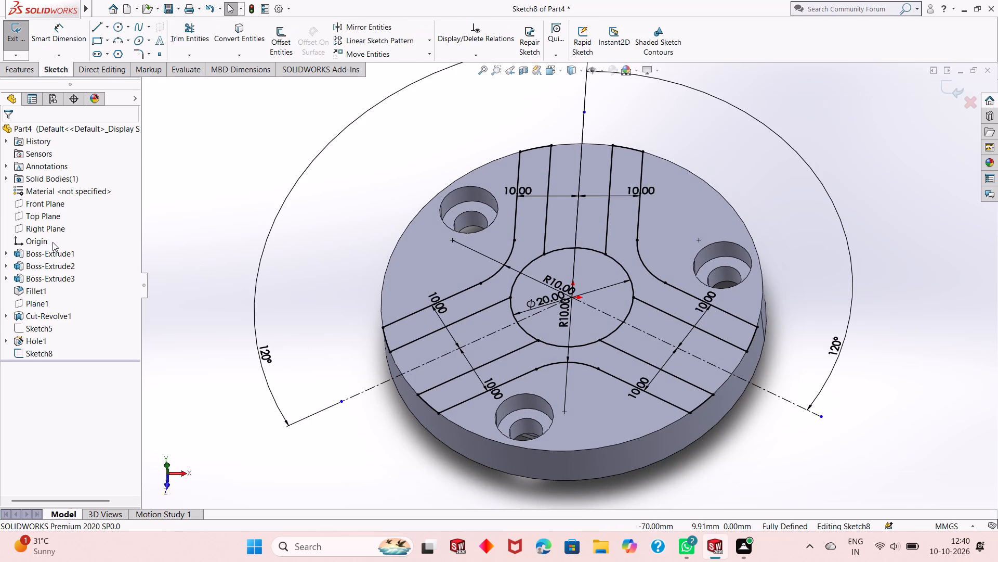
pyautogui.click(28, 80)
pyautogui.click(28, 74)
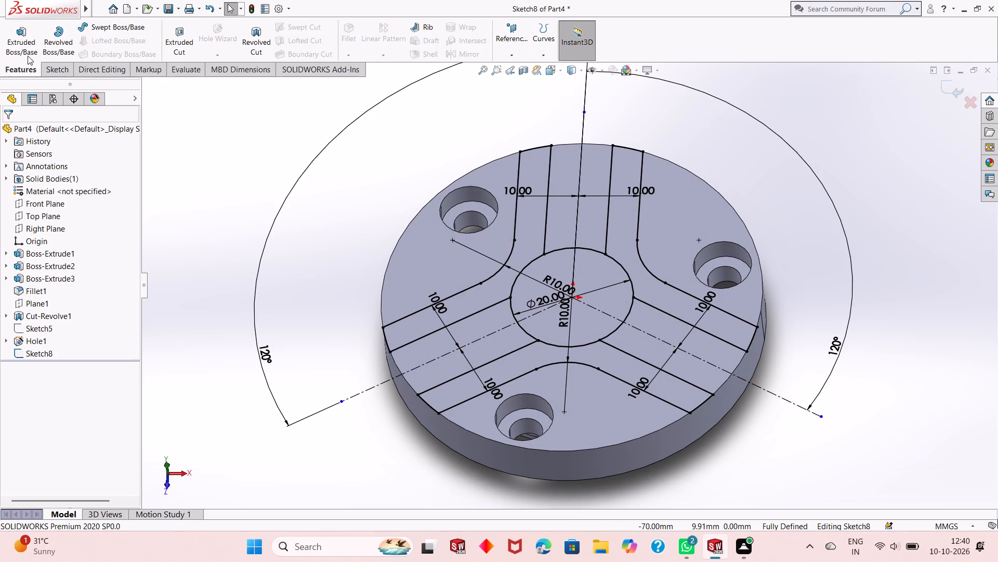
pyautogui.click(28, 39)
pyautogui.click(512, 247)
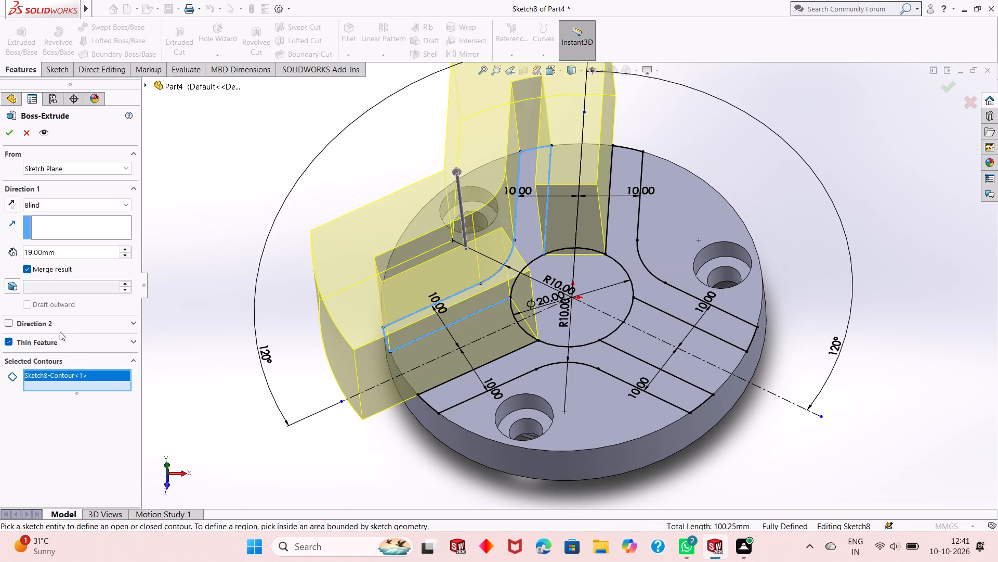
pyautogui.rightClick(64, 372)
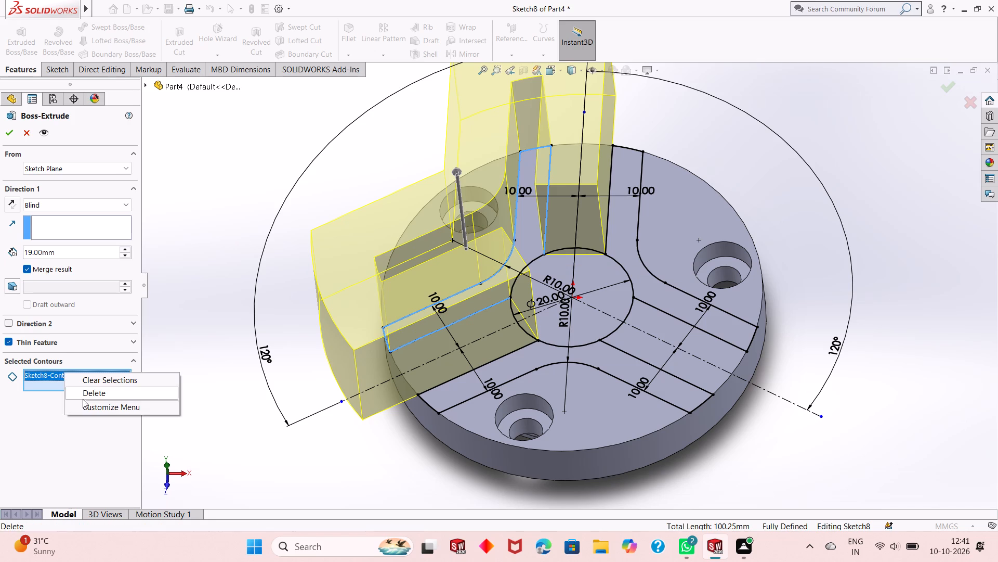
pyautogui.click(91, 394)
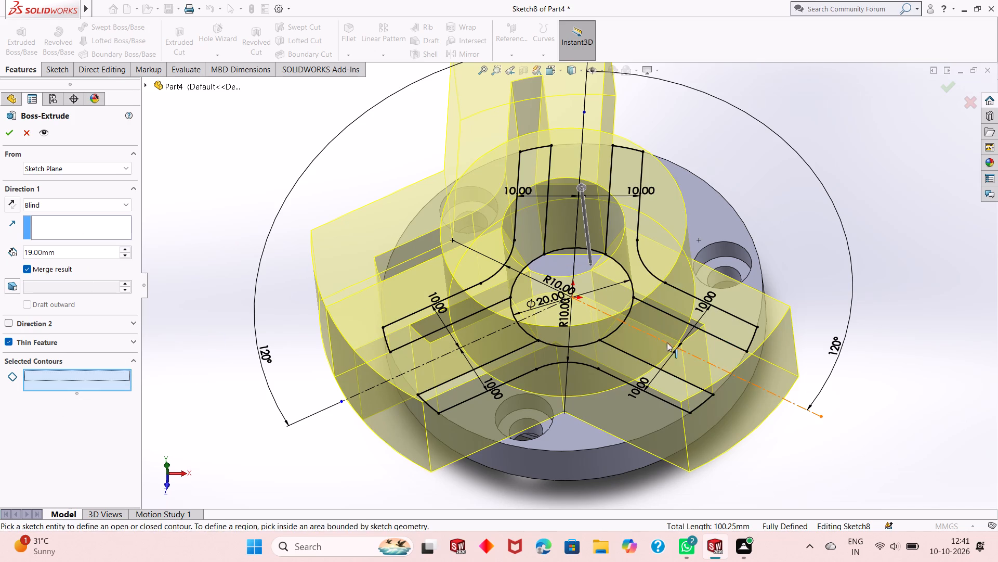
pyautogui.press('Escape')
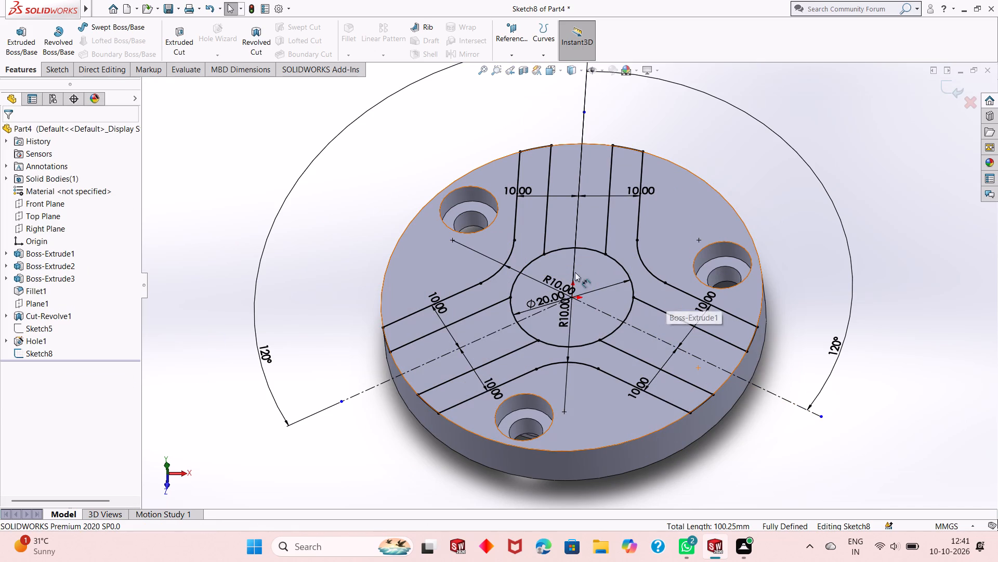
# Extrude the three filleted arm regions around the central circle as a merged boss with a 19 mm blind depth.
pyautogui.click(29, 41)
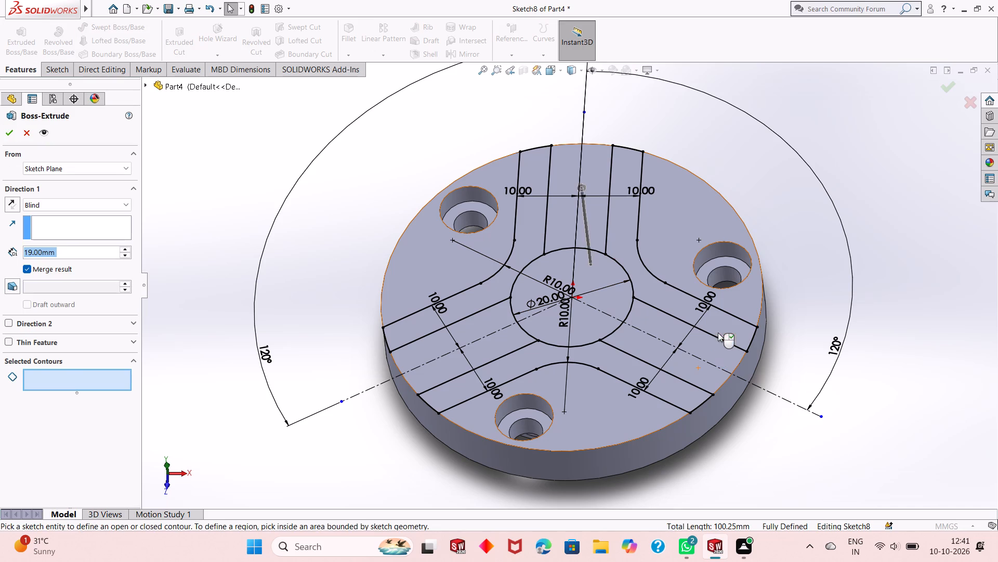
pyautogui.click(718, 329)
pyautogui.click(533, 236)
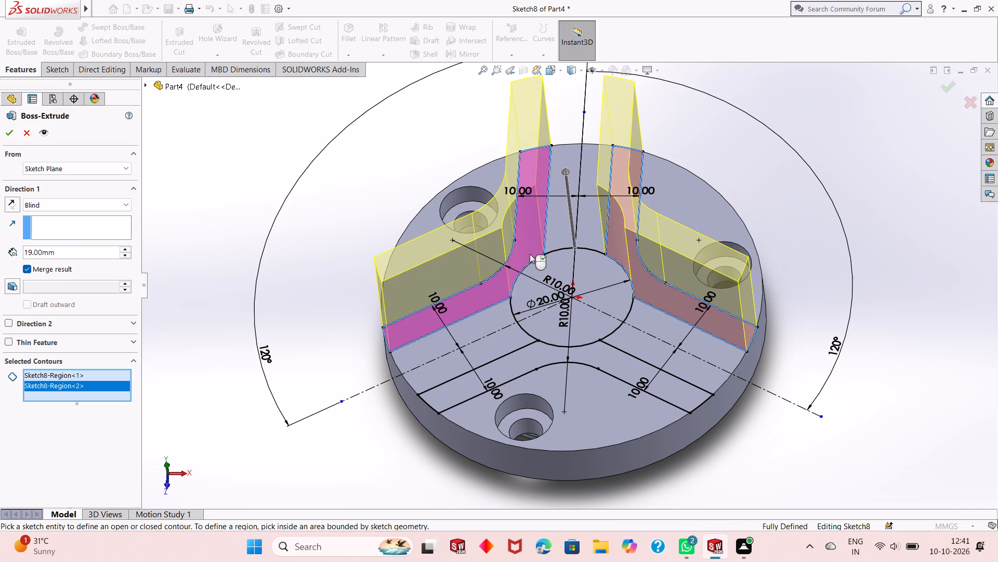
pyautogui.click(522, 358)
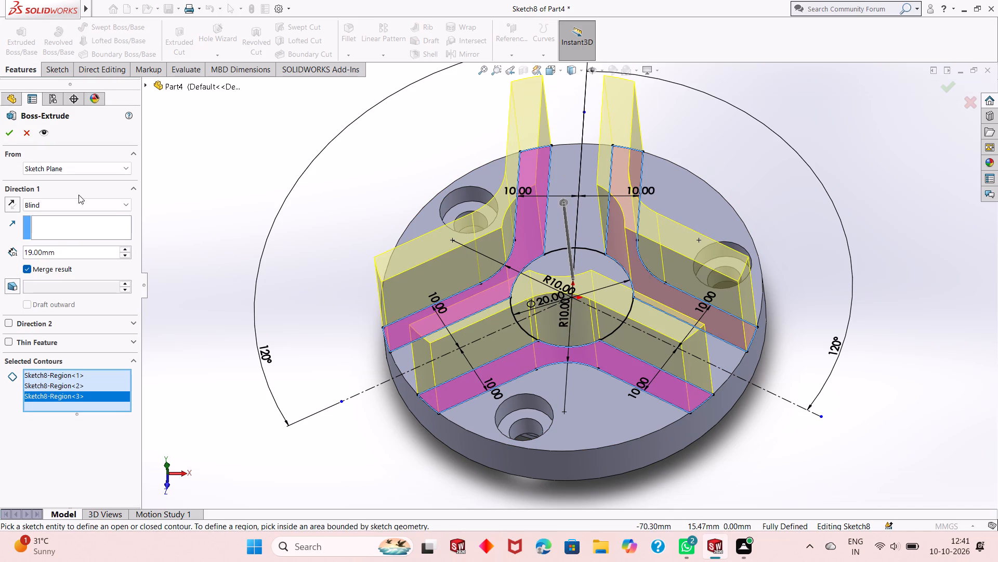
pyautogui.click(6, 138)
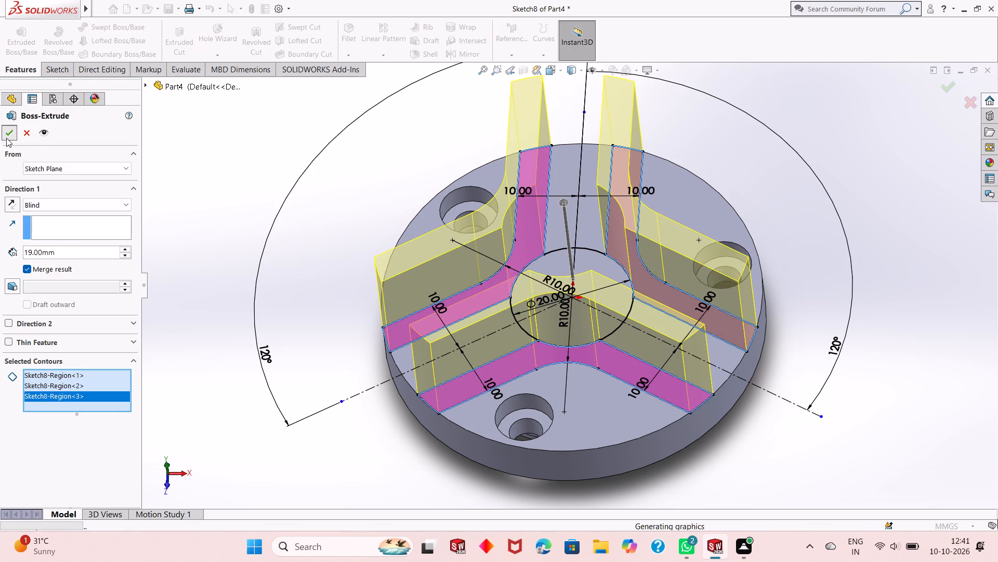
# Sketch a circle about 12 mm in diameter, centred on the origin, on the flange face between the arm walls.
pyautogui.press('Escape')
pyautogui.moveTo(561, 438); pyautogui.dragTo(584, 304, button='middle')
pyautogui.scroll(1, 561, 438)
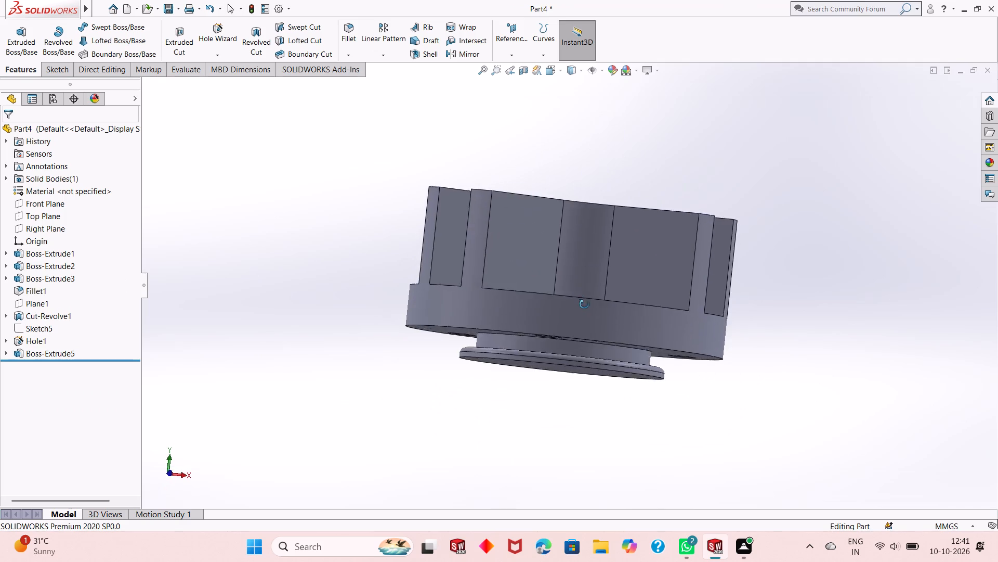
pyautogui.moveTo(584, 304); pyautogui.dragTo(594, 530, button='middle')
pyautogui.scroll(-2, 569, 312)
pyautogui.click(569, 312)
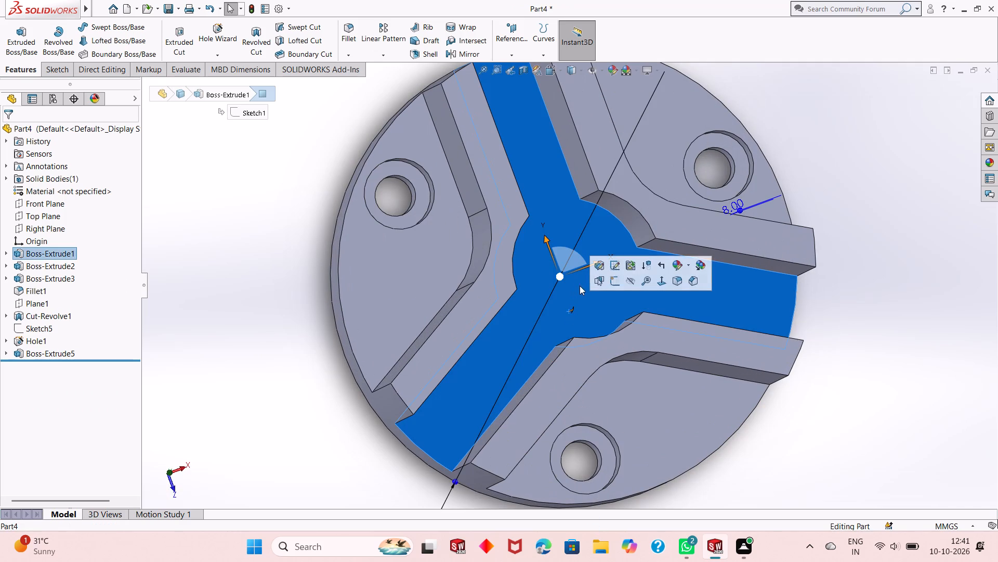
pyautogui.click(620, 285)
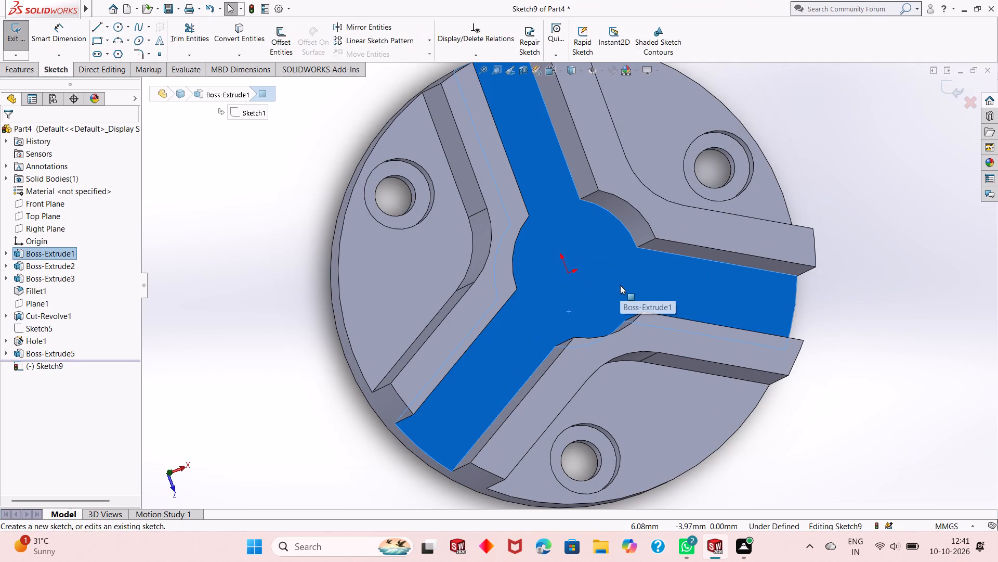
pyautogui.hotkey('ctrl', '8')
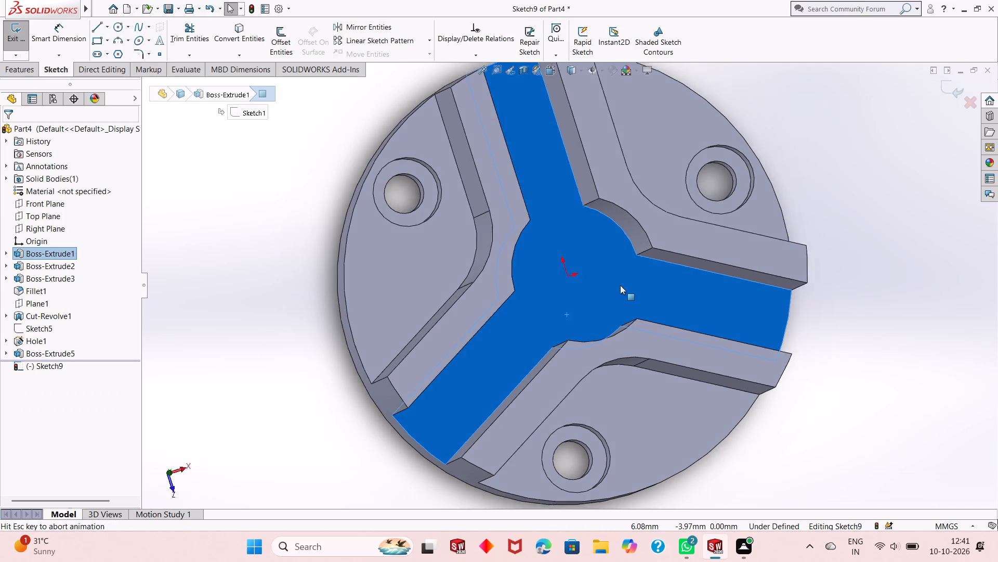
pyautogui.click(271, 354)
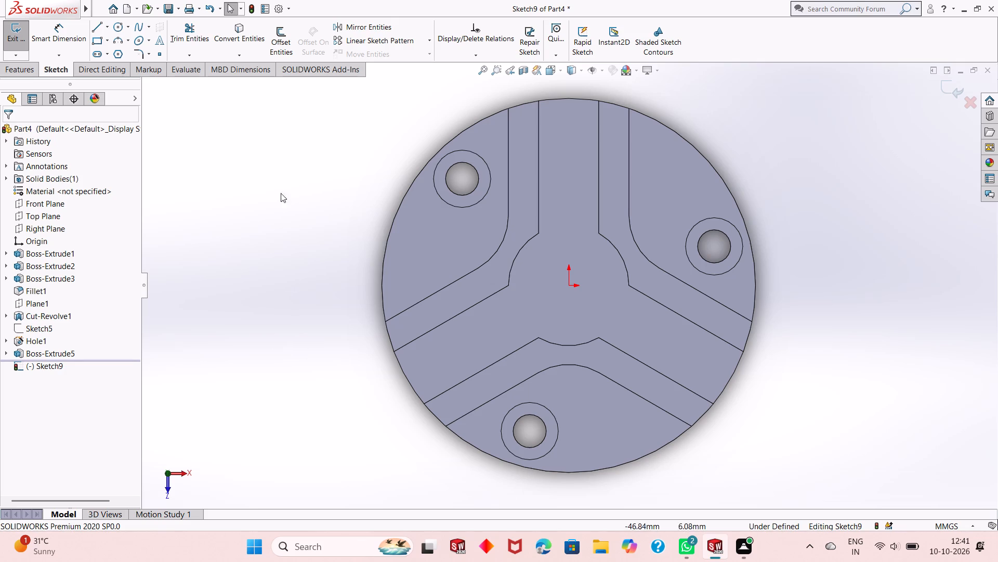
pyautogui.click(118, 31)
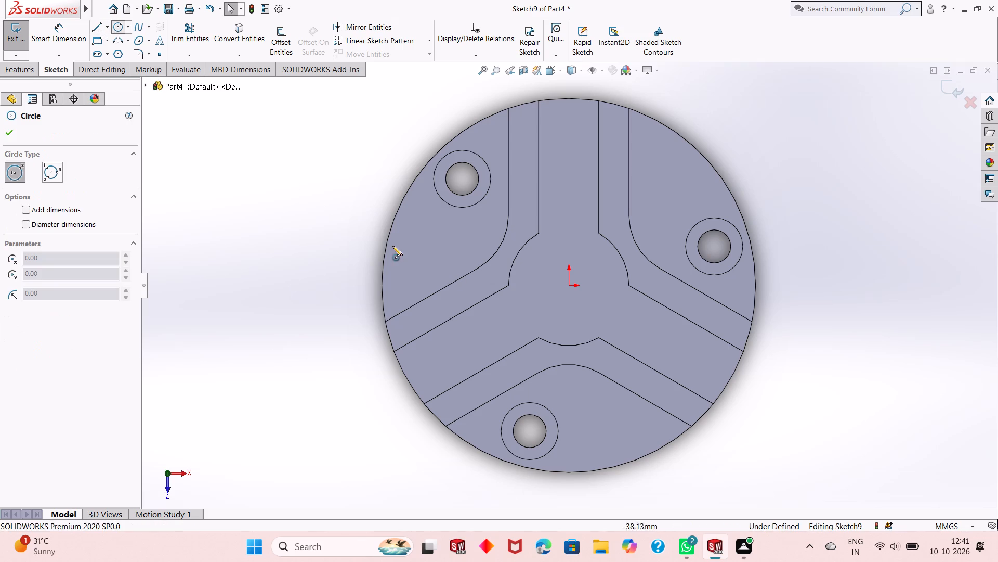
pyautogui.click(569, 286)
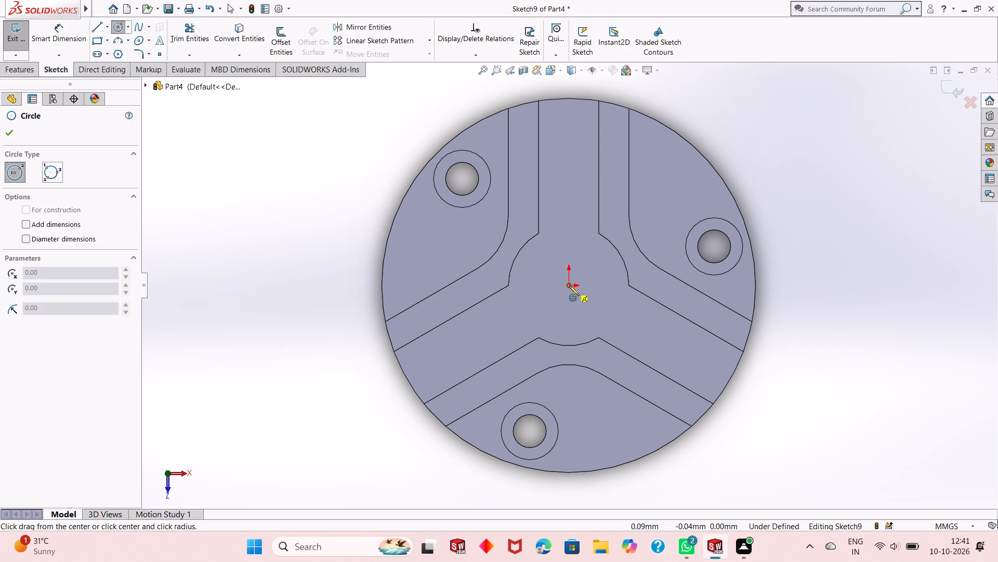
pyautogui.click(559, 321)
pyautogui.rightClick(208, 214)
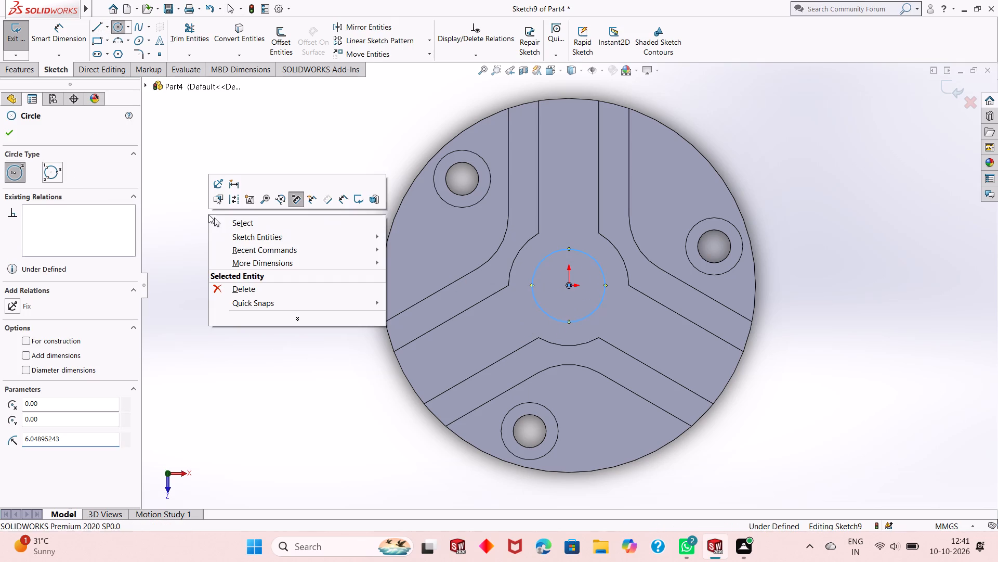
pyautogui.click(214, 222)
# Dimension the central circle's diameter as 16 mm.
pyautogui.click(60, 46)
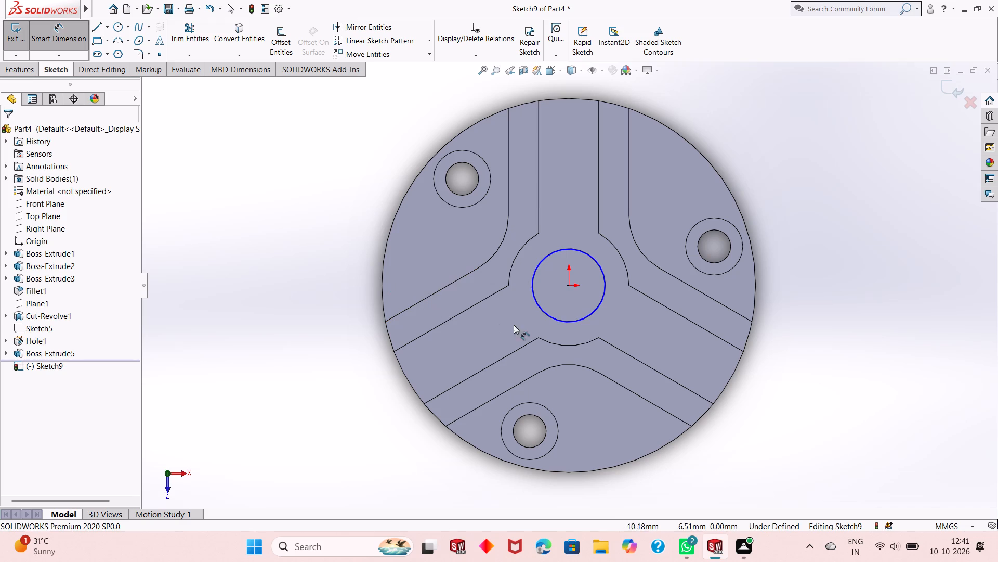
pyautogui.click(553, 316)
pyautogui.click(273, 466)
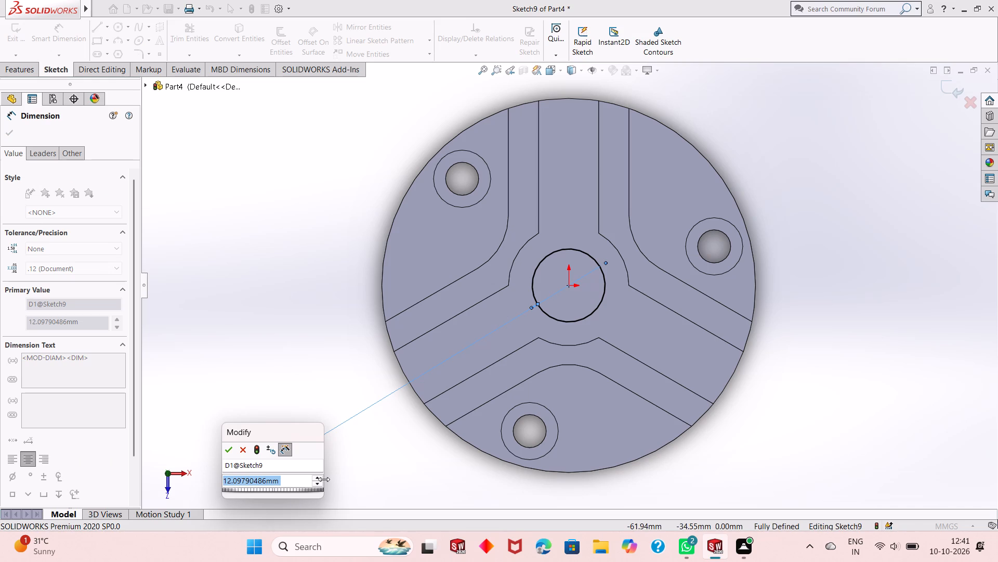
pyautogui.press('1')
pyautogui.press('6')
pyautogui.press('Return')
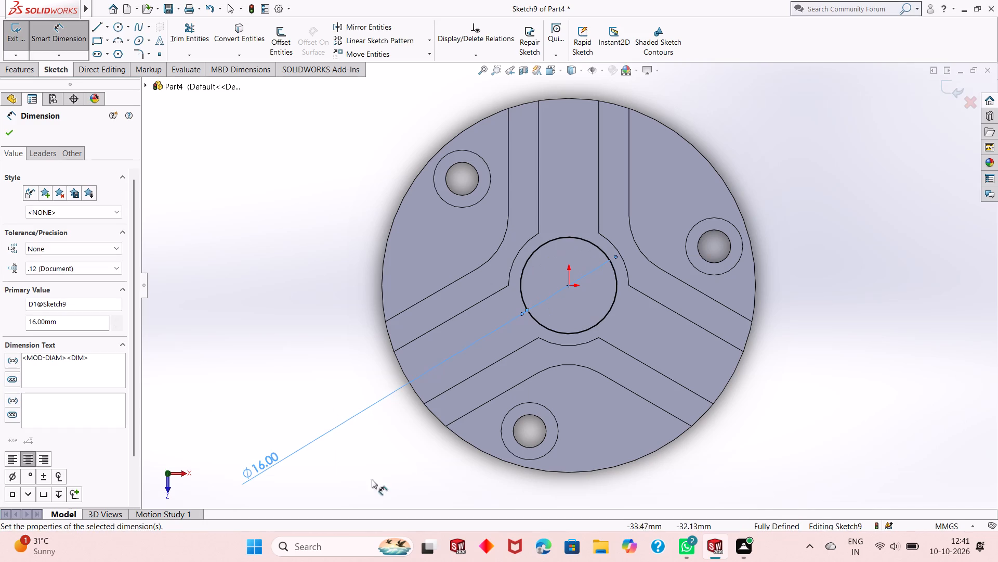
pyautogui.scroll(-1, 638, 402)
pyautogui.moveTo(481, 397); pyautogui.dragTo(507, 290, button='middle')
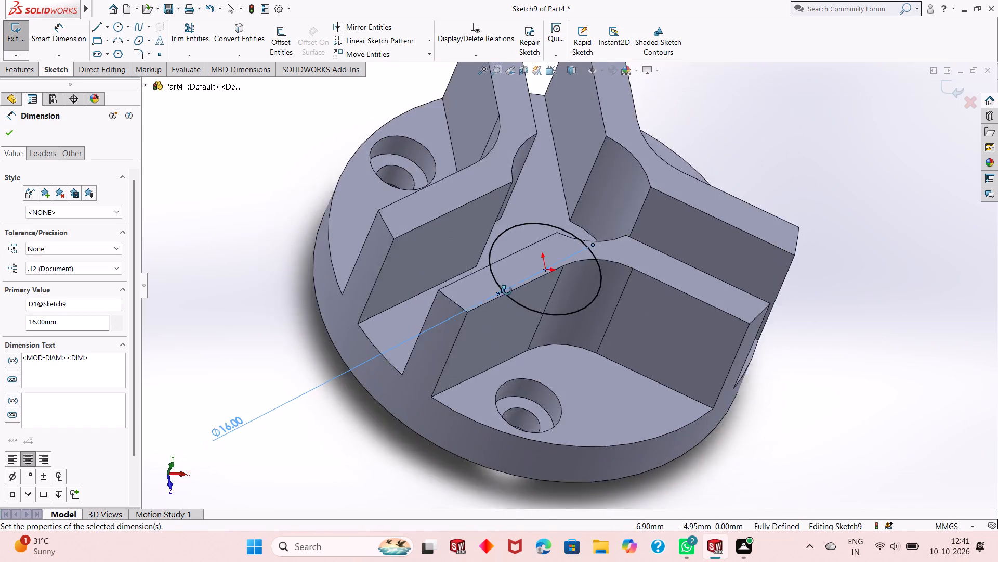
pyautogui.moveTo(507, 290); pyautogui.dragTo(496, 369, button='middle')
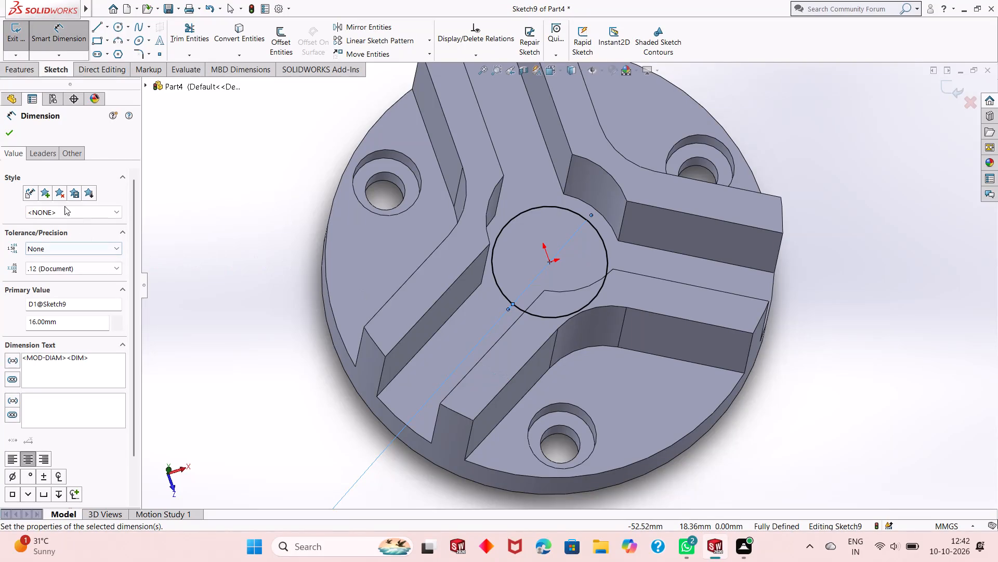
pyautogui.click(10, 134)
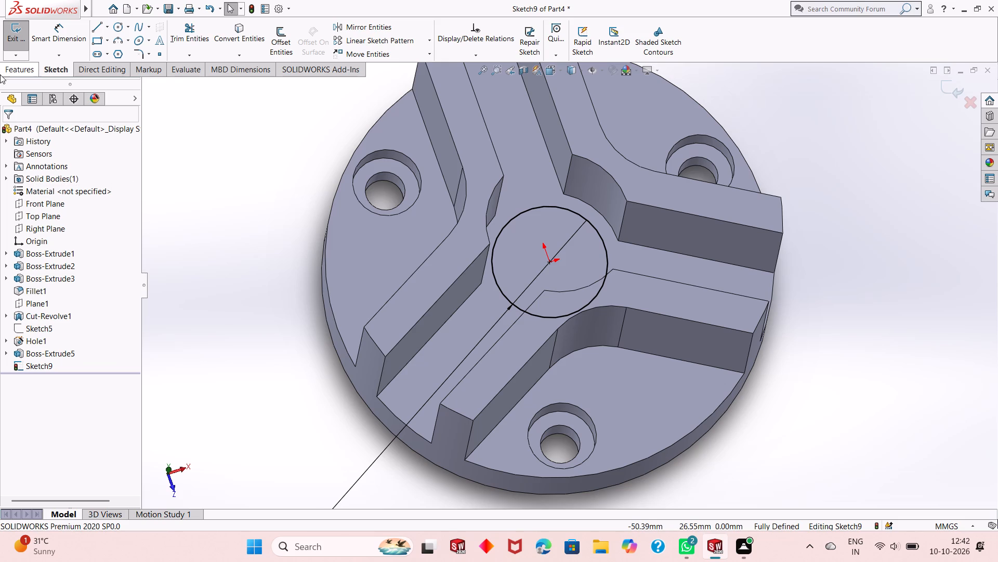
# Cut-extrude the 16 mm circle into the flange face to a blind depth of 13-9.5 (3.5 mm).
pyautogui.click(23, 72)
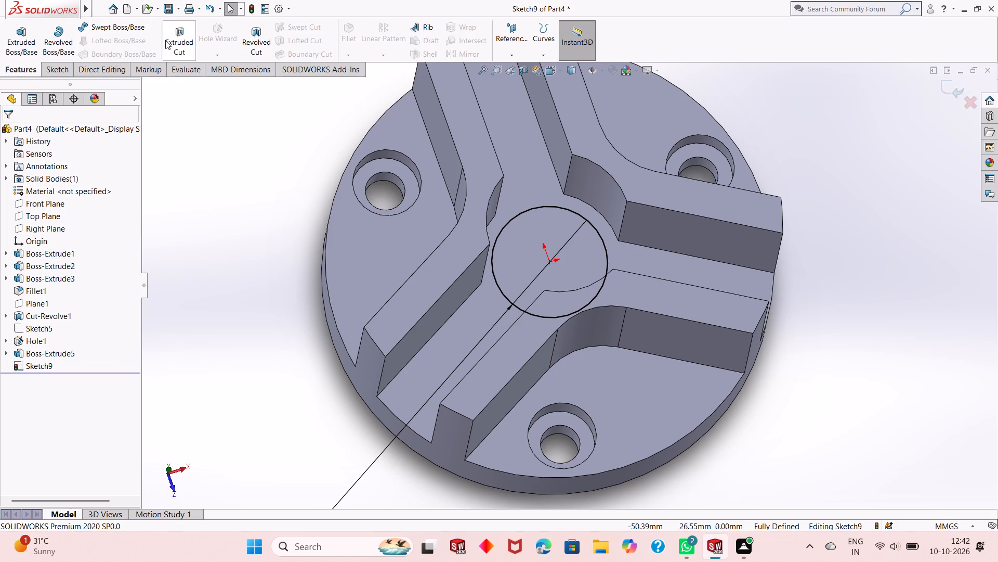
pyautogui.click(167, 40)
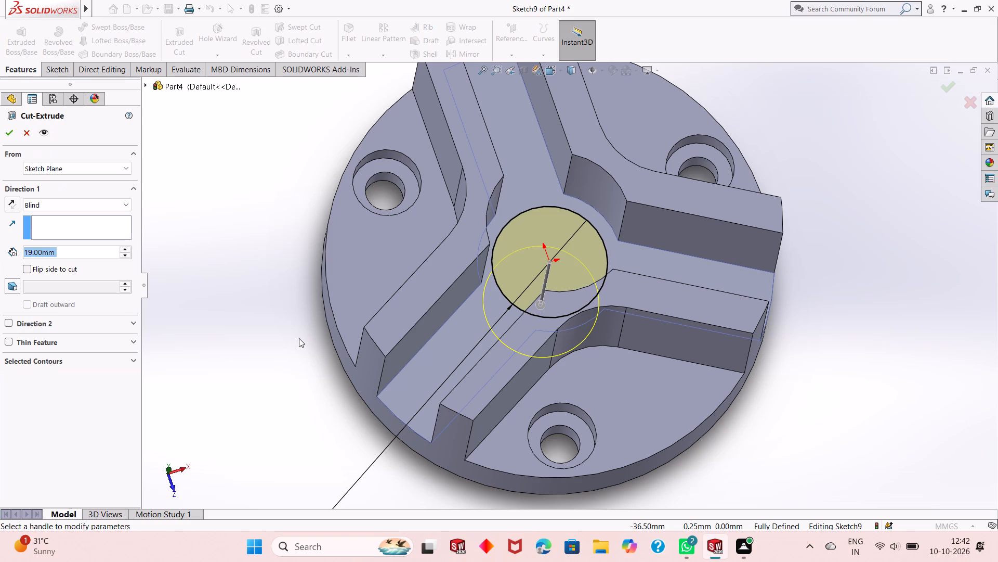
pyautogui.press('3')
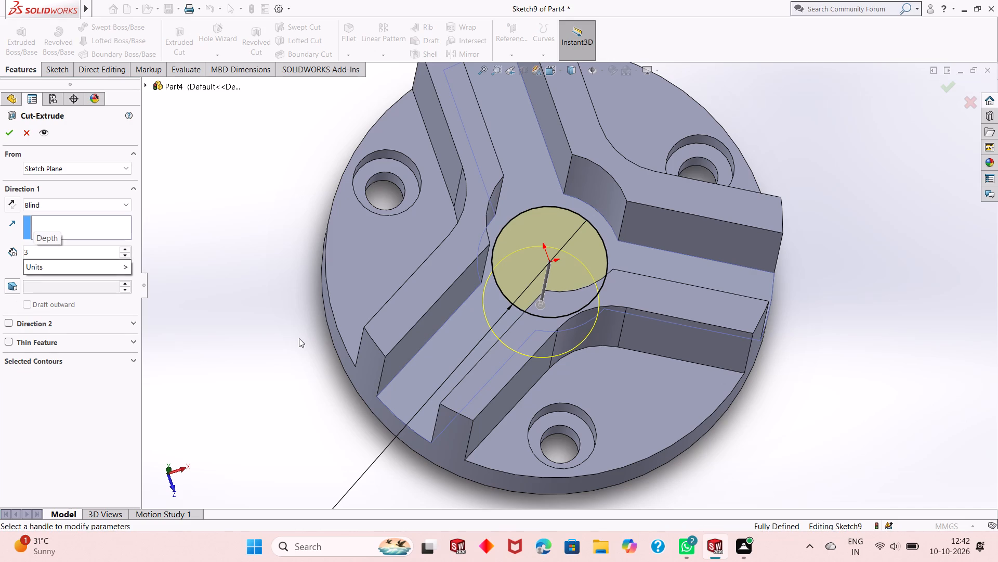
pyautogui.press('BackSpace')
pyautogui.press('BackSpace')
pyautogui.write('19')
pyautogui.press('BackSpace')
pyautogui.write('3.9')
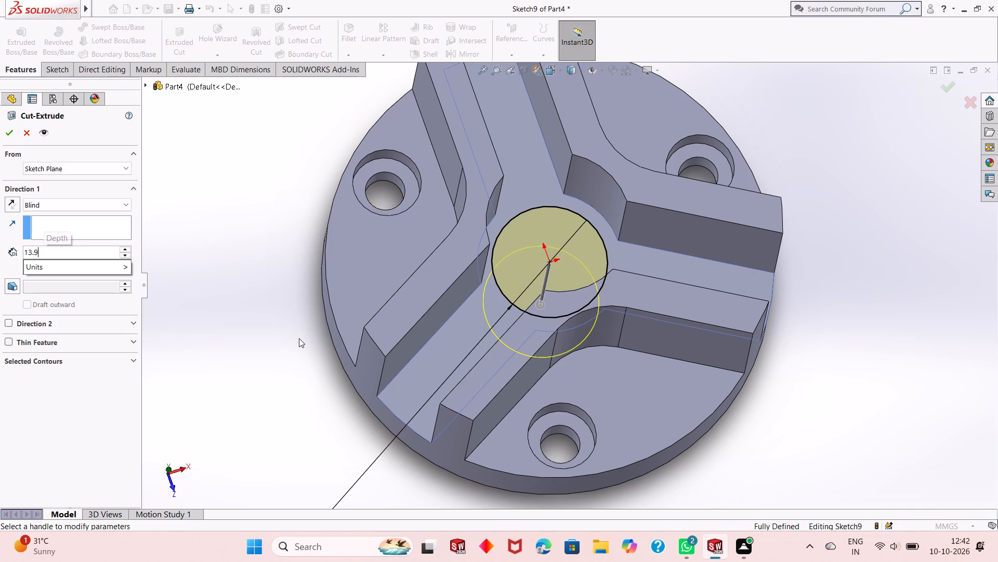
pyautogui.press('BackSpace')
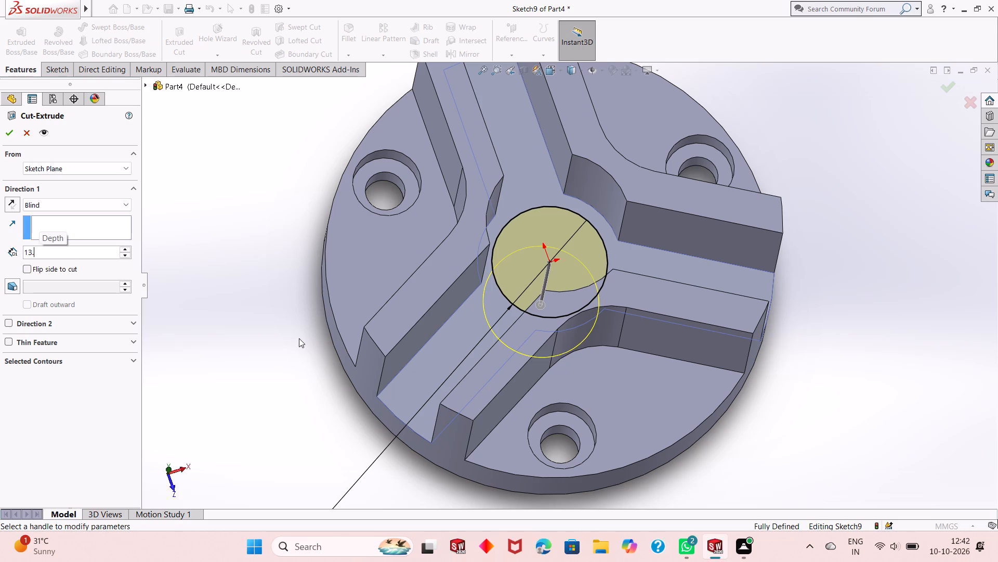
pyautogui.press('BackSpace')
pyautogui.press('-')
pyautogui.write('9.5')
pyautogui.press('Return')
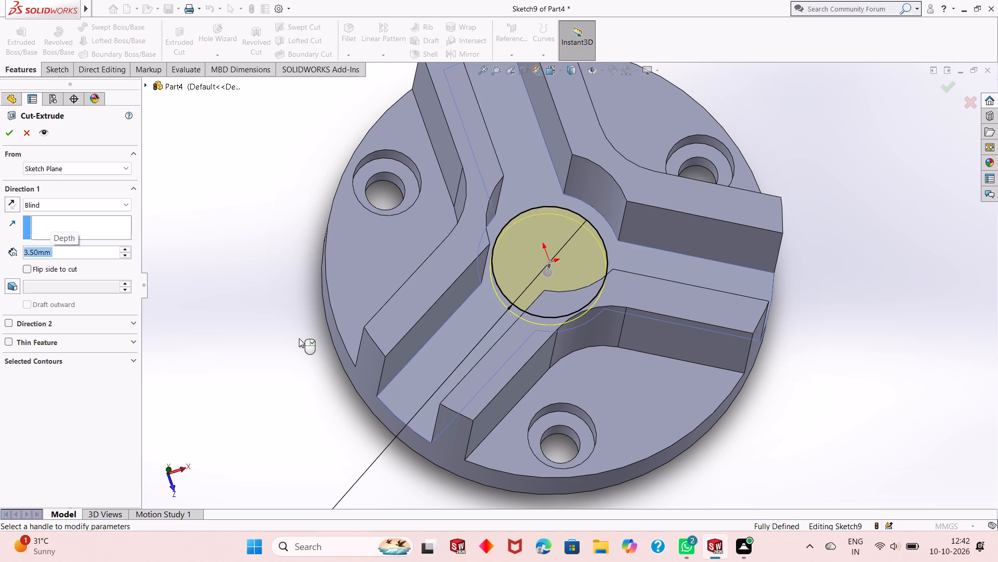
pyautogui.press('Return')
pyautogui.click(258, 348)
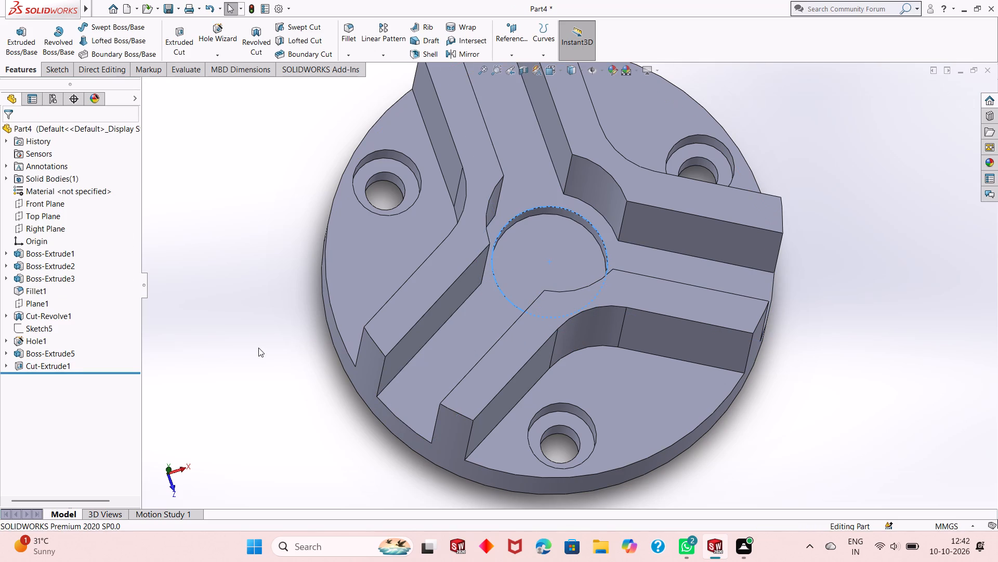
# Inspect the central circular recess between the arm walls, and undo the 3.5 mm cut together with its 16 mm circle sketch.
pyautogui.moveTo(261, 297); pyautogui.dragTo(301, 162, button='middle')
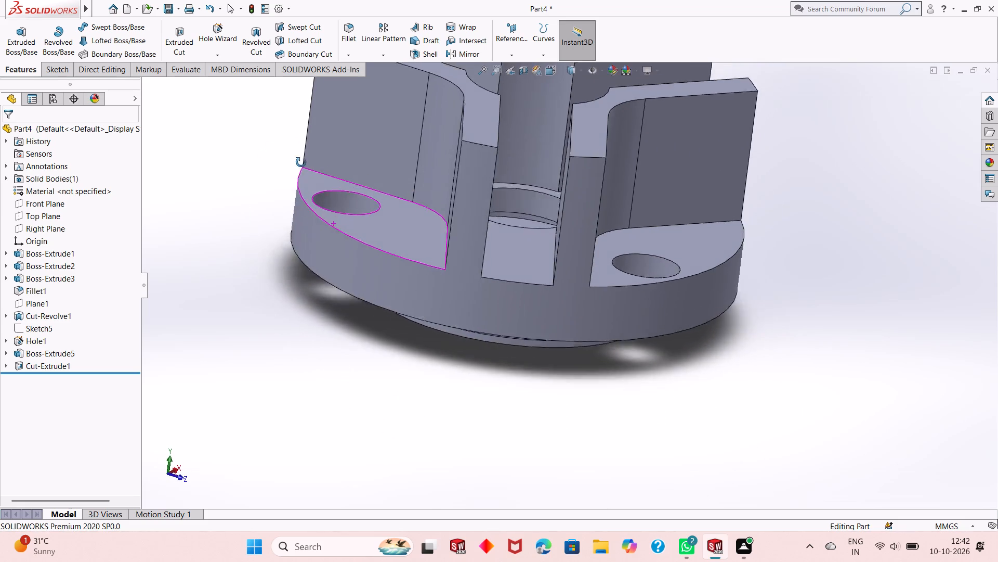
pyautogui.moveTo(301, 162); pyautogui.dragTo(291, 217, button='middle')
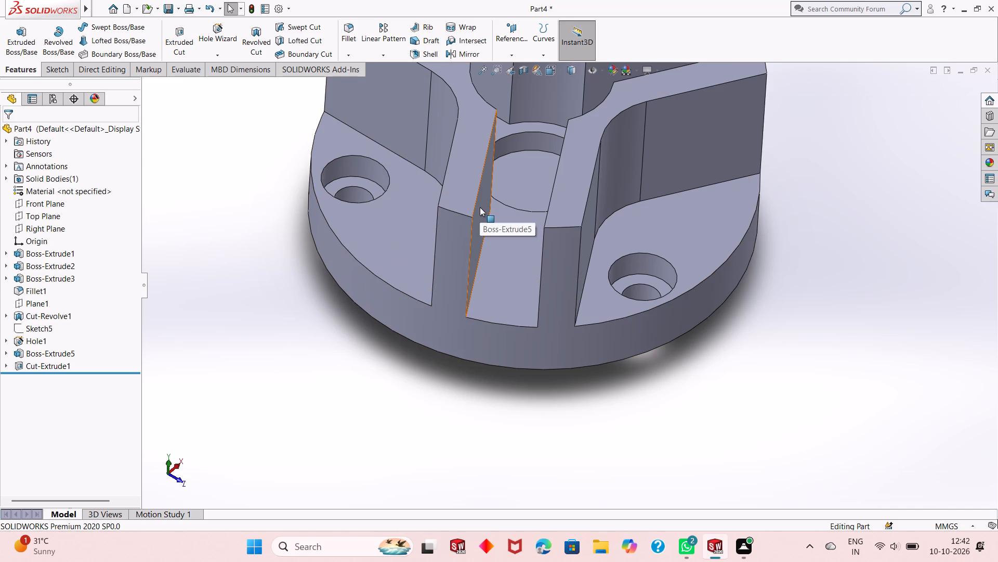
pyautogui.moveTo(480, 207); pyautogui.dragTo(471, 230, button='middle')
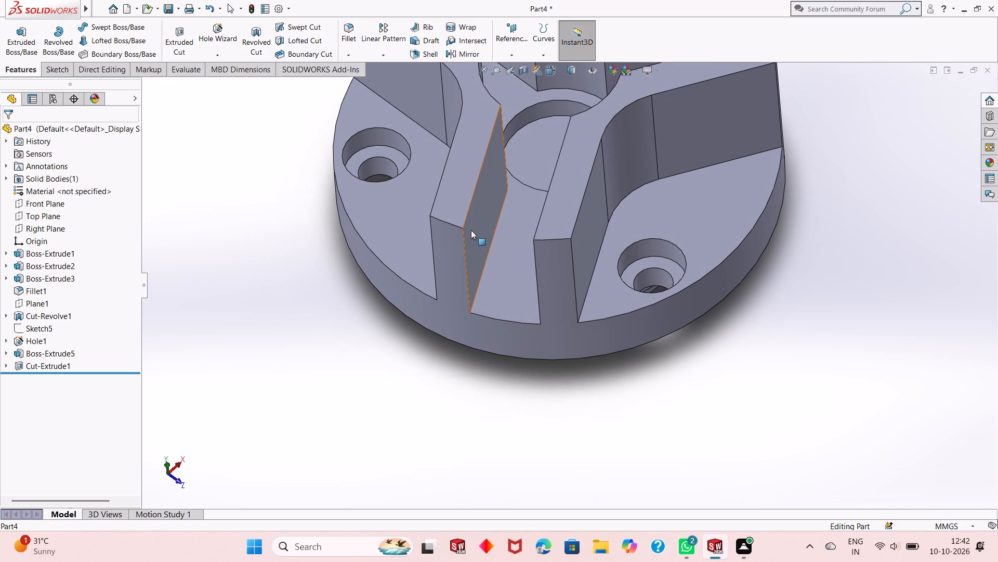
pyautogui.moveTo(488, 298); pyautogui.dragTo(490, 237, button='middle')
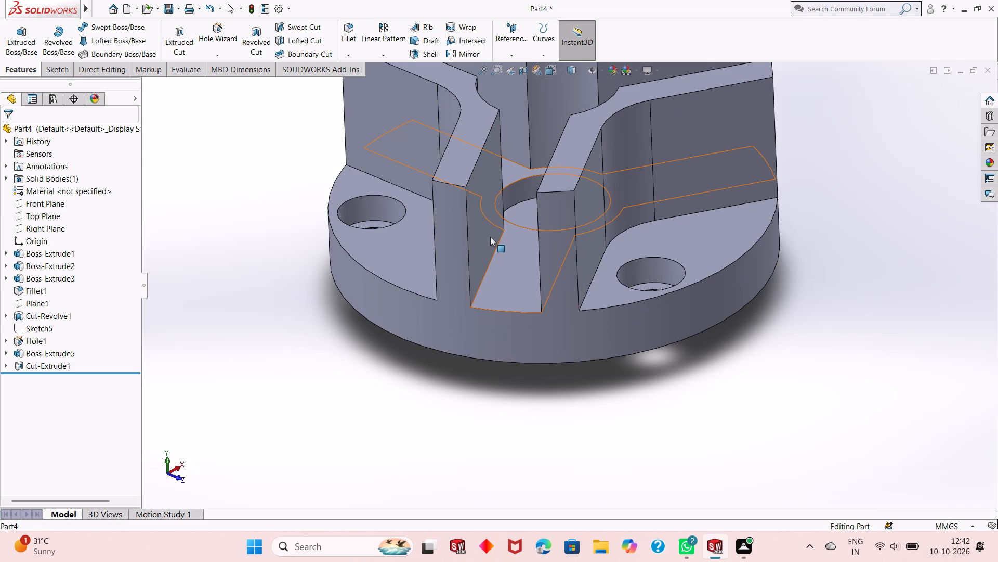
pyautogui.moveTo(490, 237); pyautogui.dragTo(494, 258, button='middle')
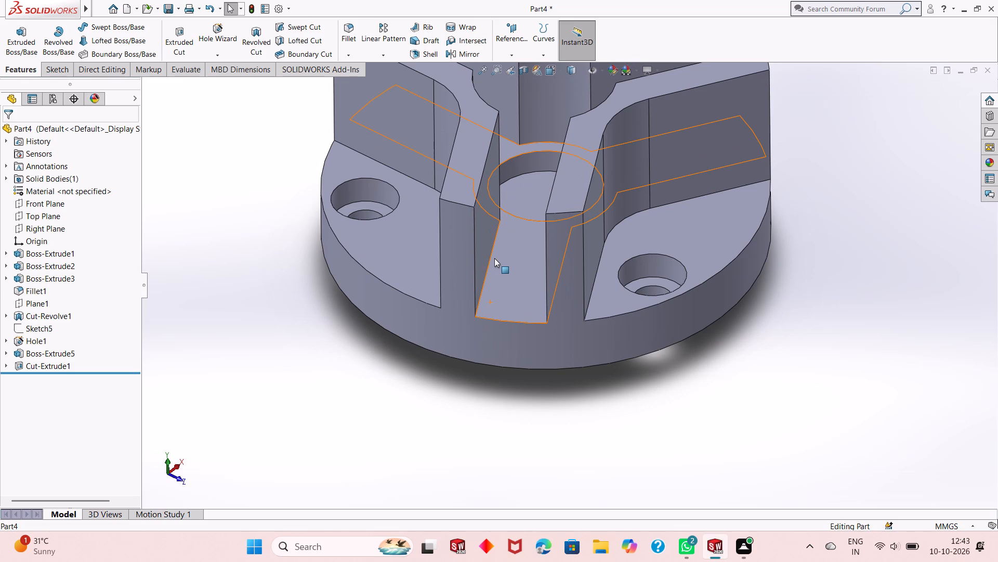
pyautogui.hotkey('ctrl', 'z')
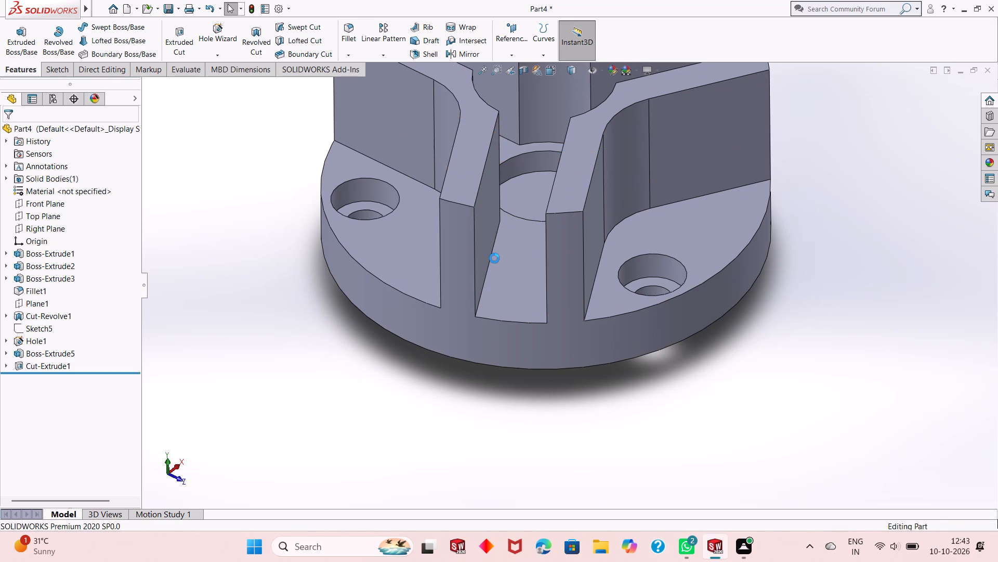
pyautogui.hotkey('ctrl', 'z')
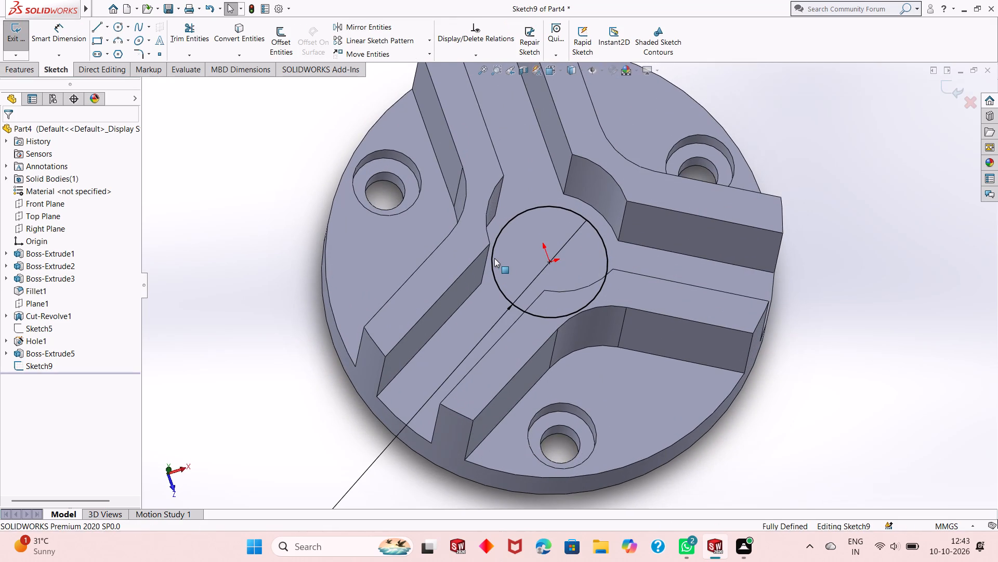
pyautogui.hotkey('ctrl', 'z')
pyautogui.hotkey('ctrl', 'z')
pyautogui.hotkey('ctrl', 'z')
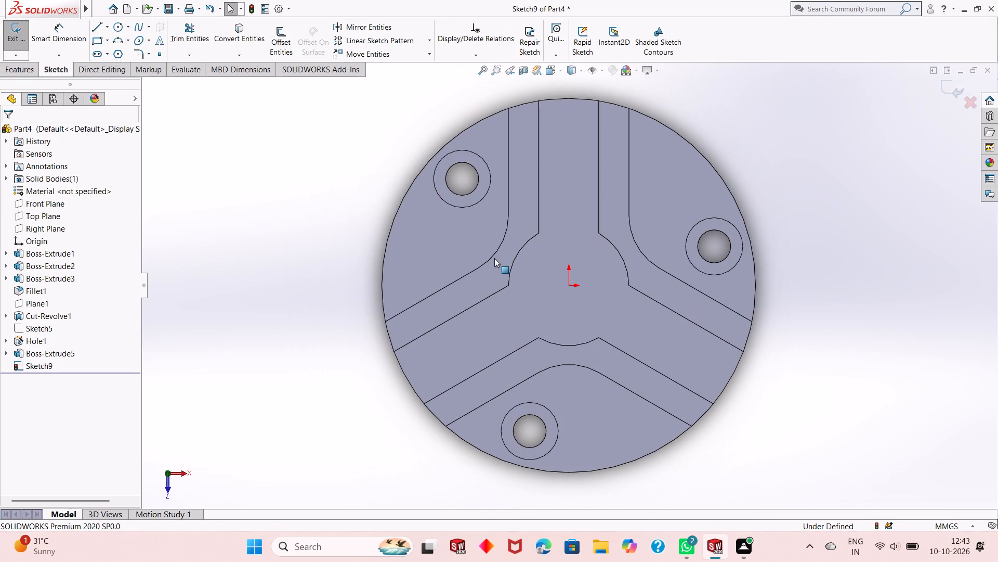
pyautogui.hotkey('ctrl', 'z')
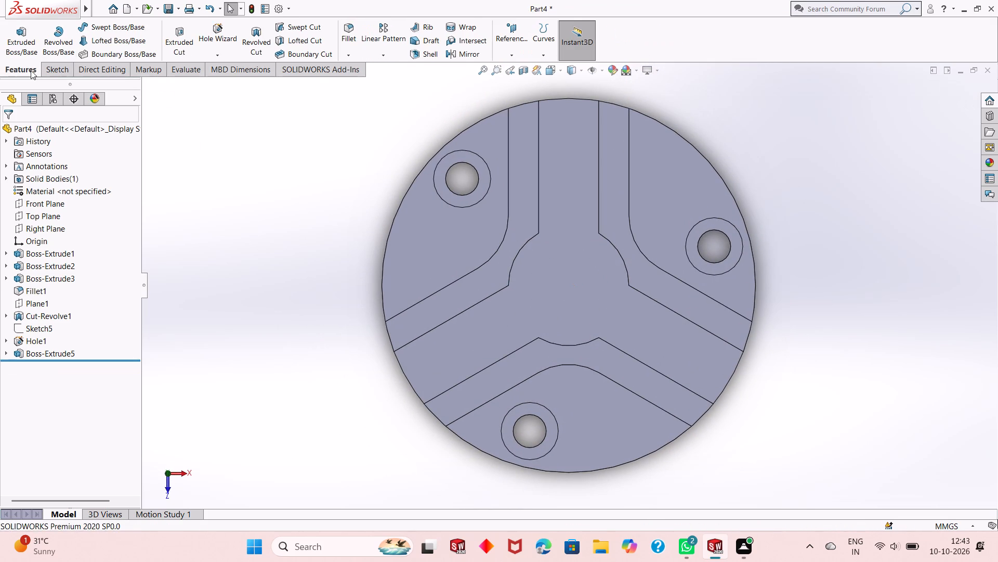
# Cut-extrude the central circle region of the arm-wall sketch (Sketch8) to a blind depth of 3.5 mm.
pyautogui.click(24, 69)
pyautogui.click(163, 43)
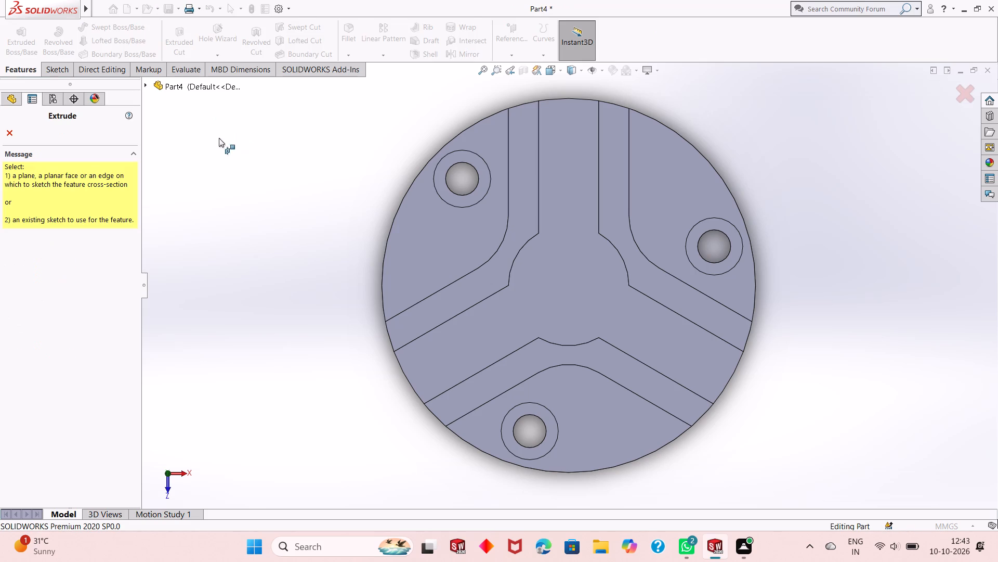
pyautogui.click(146, 82)
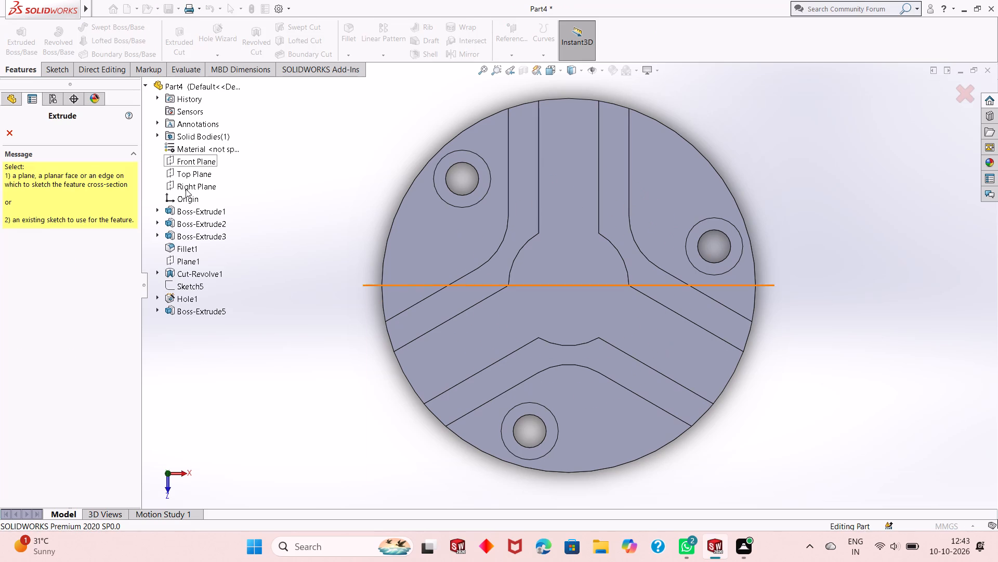
pyautogui.click(159, 310)
pyautogui.click(183, 325)
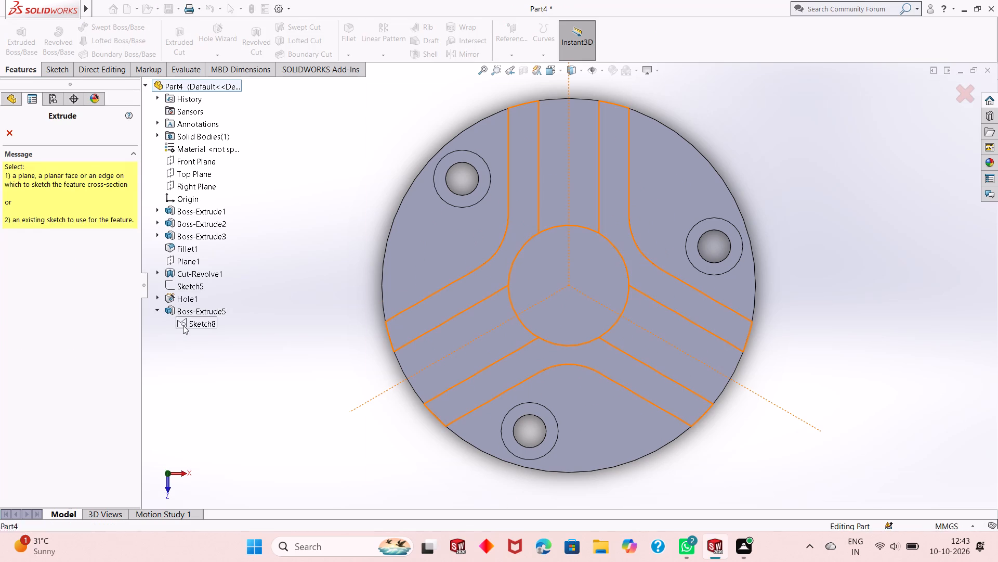
pyautogui.click(589, 330)
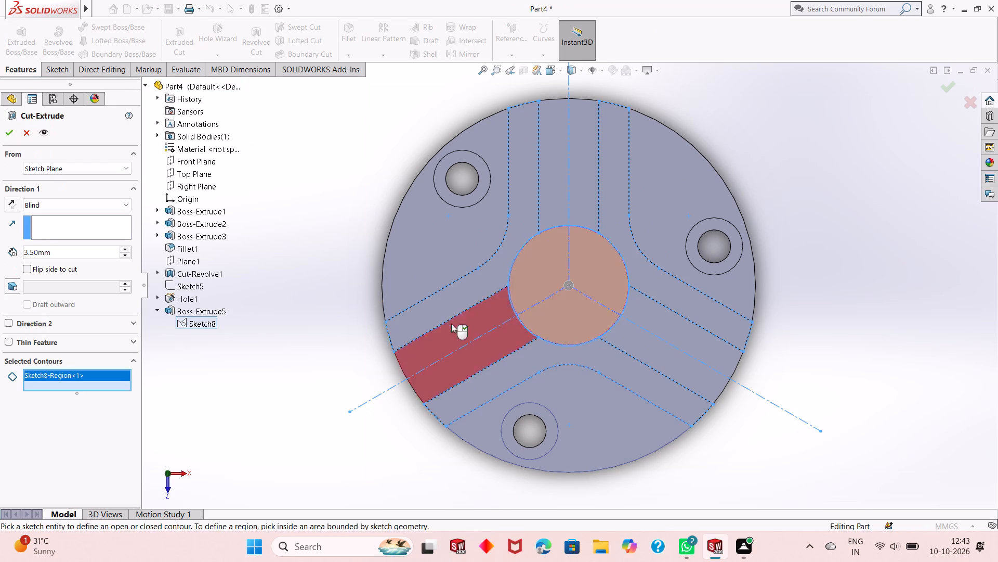
pyautogui.moveTo(397, 328); pyautogui.dragTo(386, 230, button='middle')
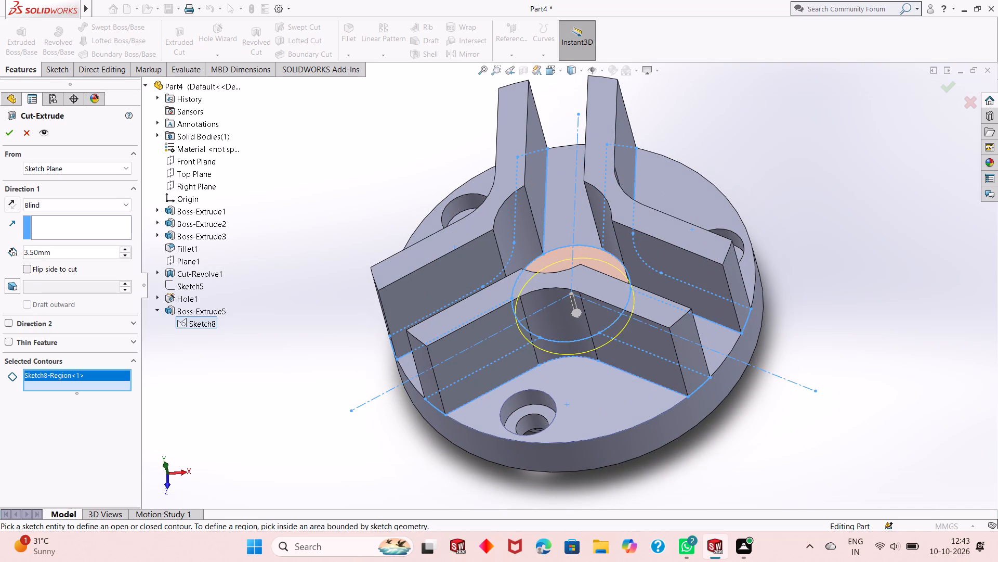
pyautogui.click(10, 127)
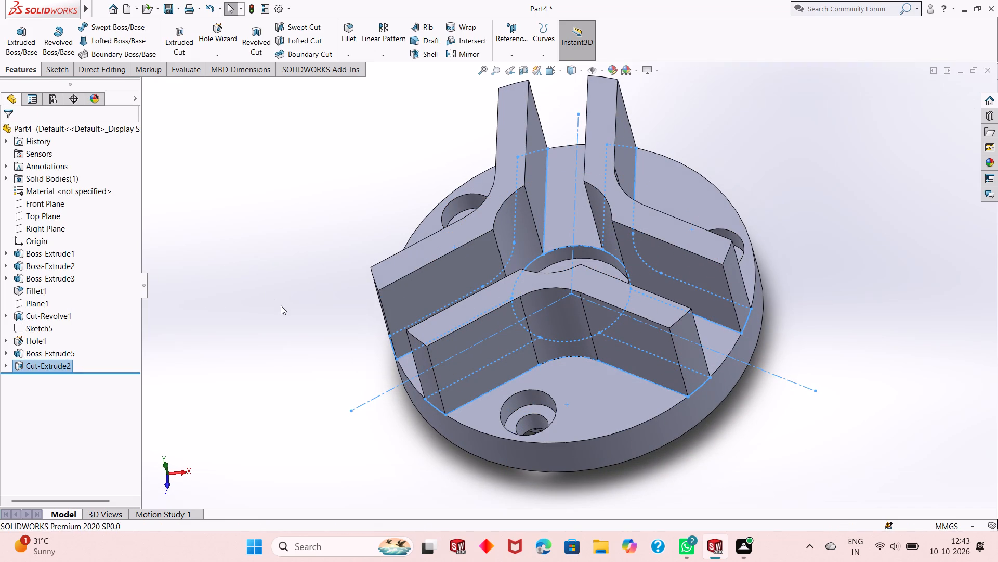
pyautogui.click(281, 305)
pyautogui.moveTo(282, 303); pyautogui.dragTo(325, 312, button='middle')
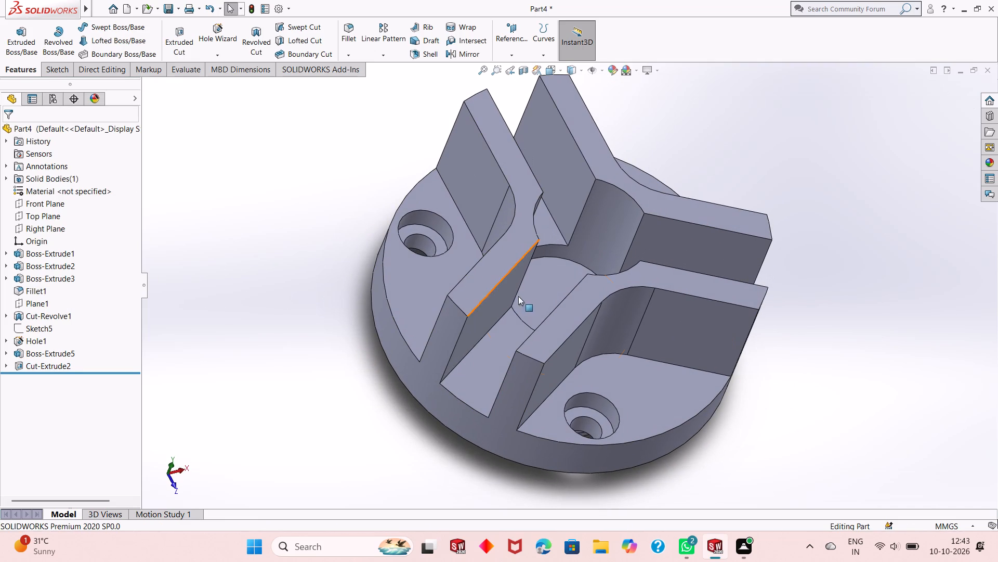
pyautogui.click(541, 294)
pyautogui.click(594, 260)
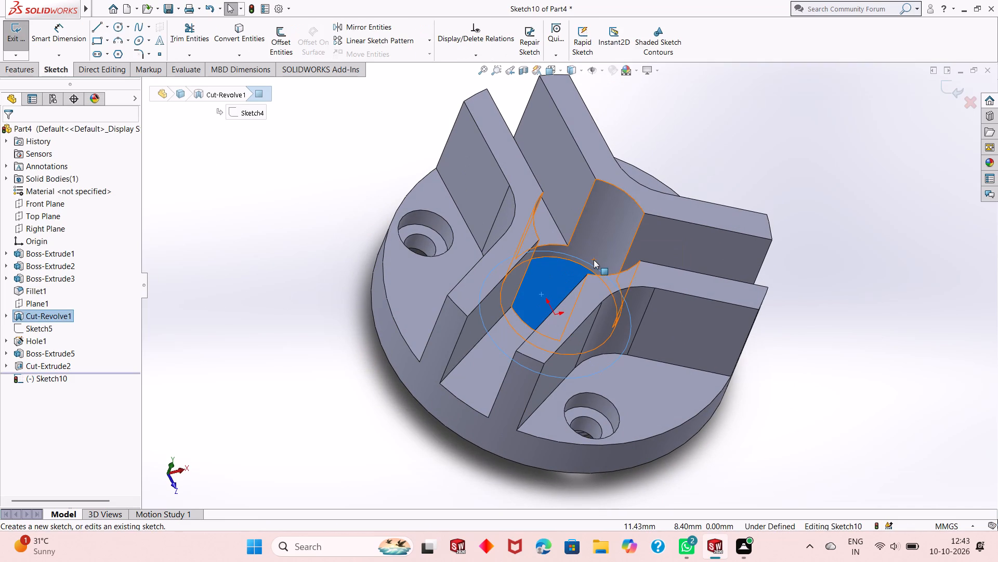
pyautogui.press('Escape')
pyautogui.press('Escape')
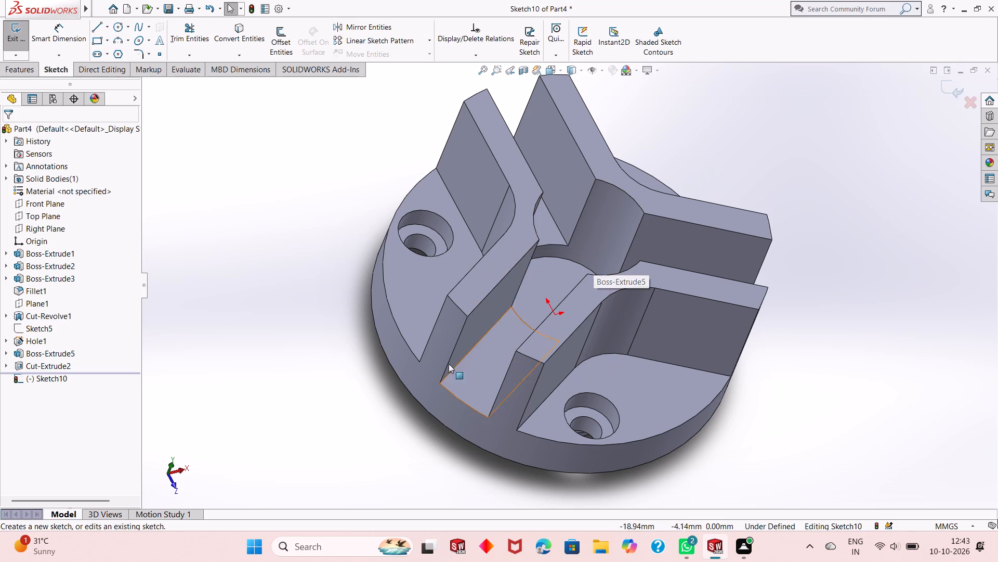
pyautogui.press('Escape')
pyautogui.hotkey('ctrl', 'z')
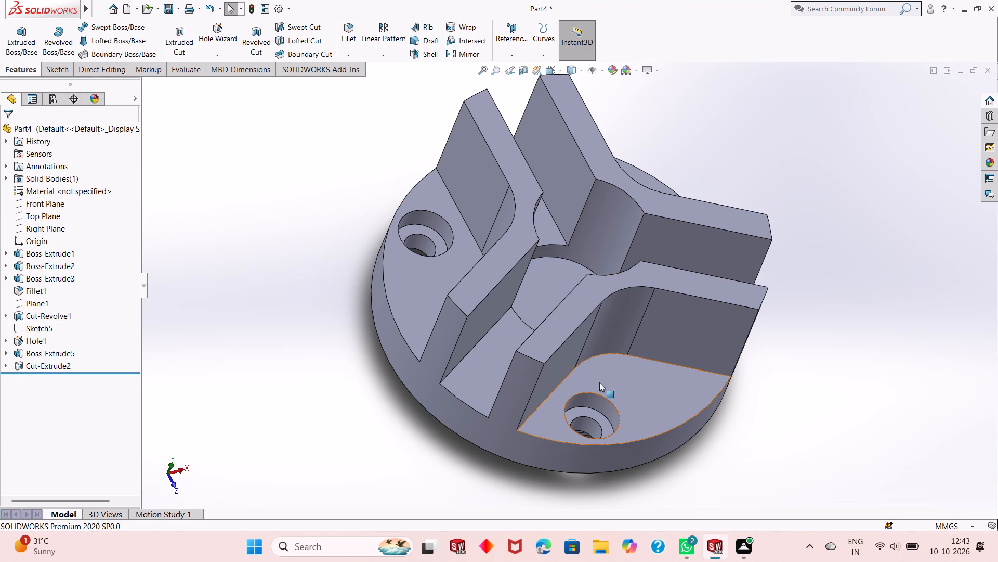
# Examine the central cut and the internal cavity in a temporary section view along the Right Plane.
pyautogui.moveTo(624, 381); pyautogui.dragTo(609, 306, button='middle')
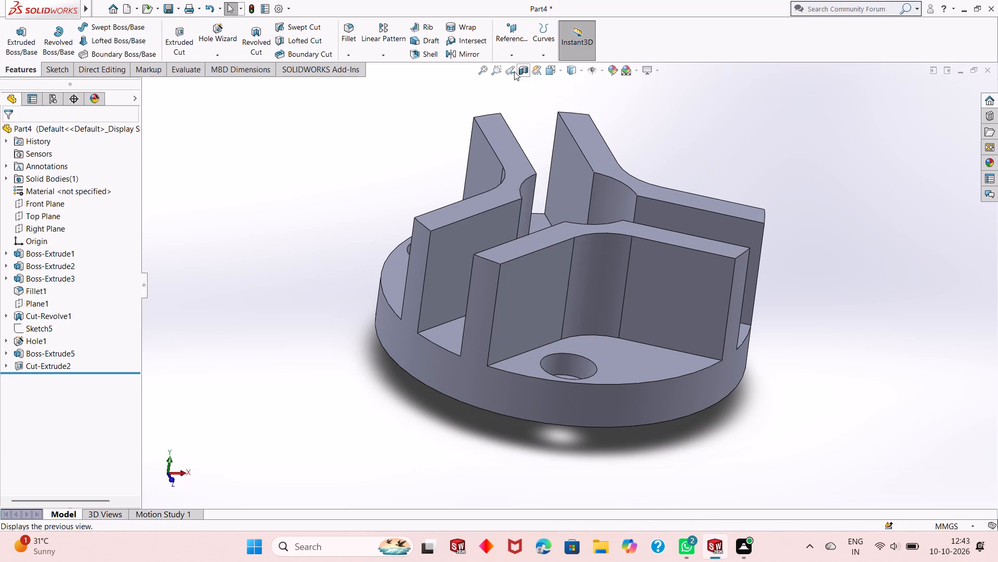
pyautogui.click(522, 71)
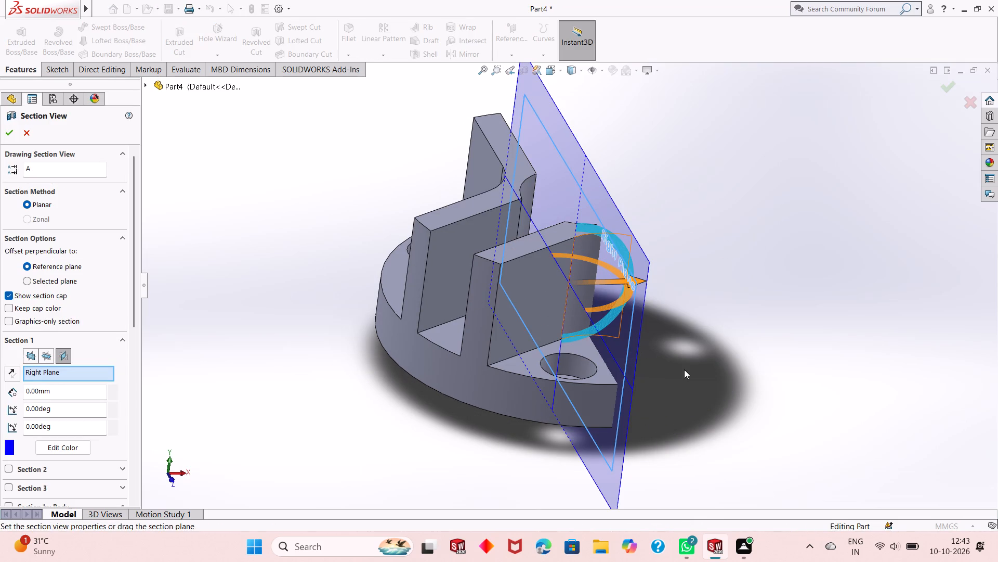
pyautogui.moveTo(685, 369); pyautogui.dragTo(533, 267, button='middle')
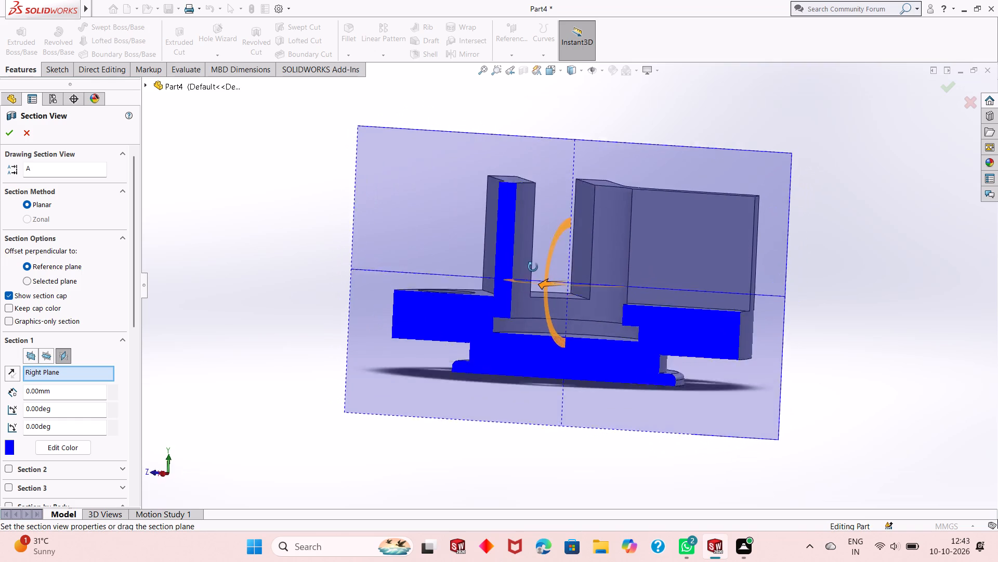
pyautogui.moveTo(533, 267); pyautogui.dragTo(545, 353, button='middle')
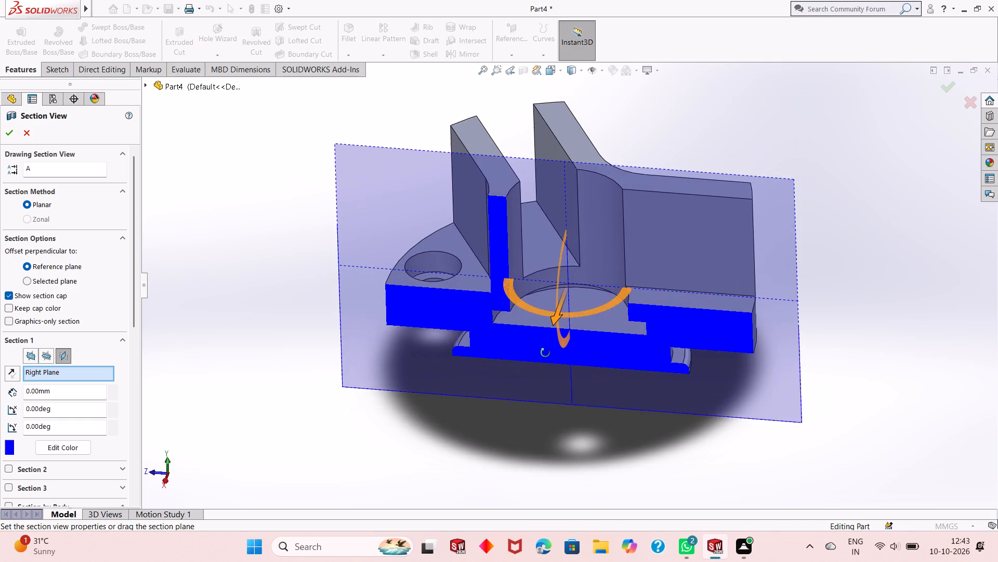
pyautogui.moveTo(545, 353); pyautogui.dragTo(551, 257, button='middle')
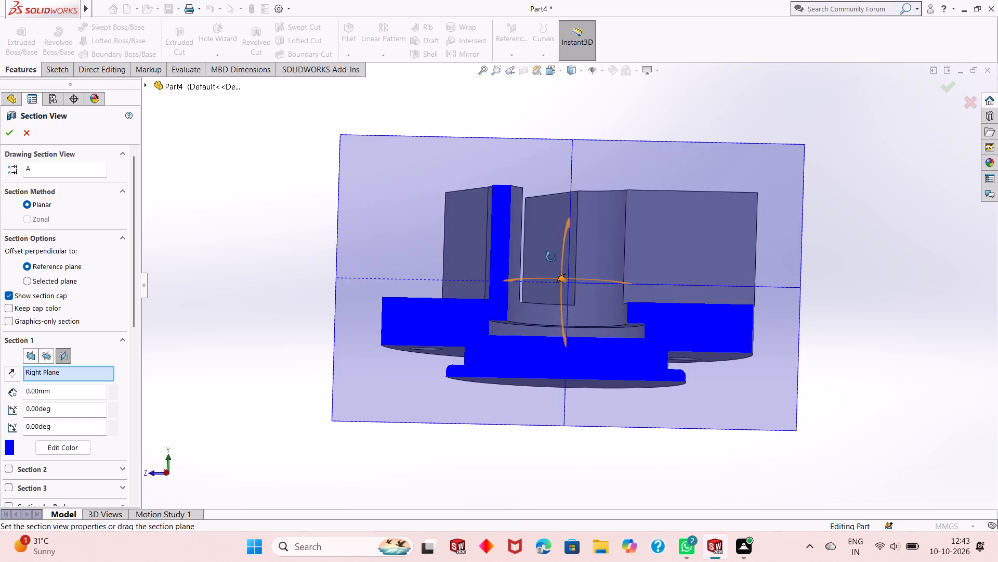
pyautogui.moveTo(551, 257); pyautogui.dragTo(557, 262, button='middle')
pyautogui.scroll(-2, 557, 262)
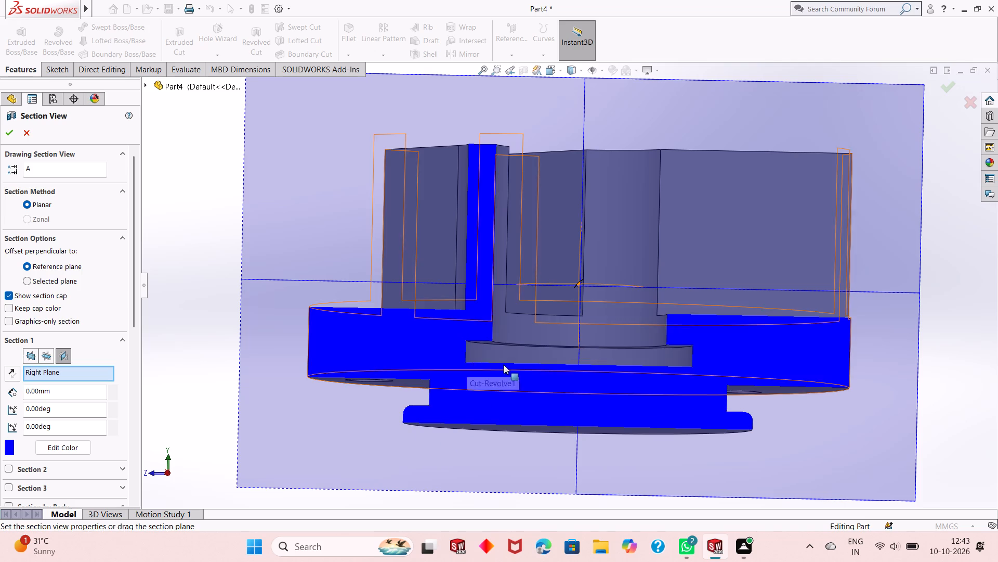
pyautogui.moveTo(506, 341); pyautogui.dragTo(514, 357, button='middle')
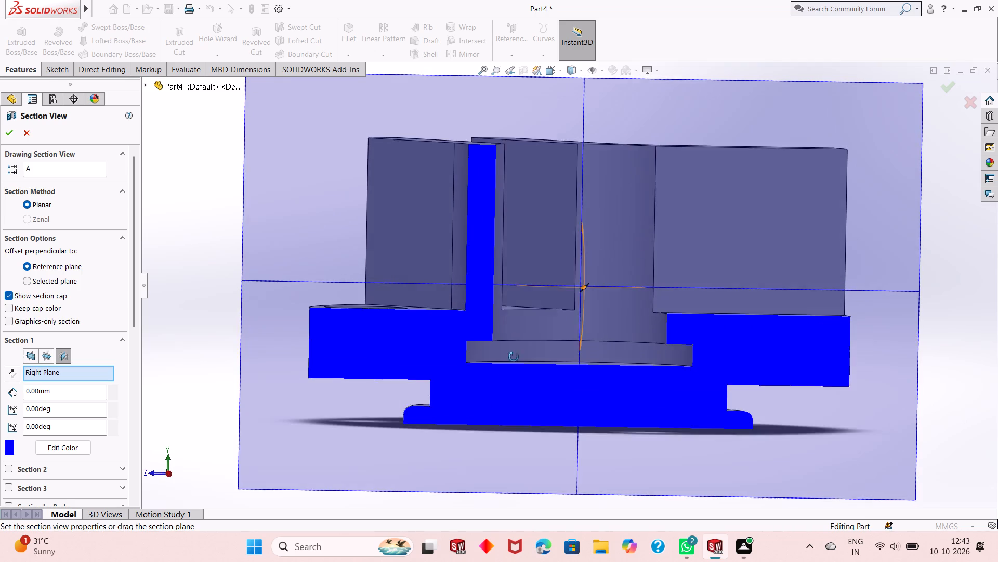
pyautogui.moveTo(514, 357); pyautogui.dragTo(514, 350, button='middle')
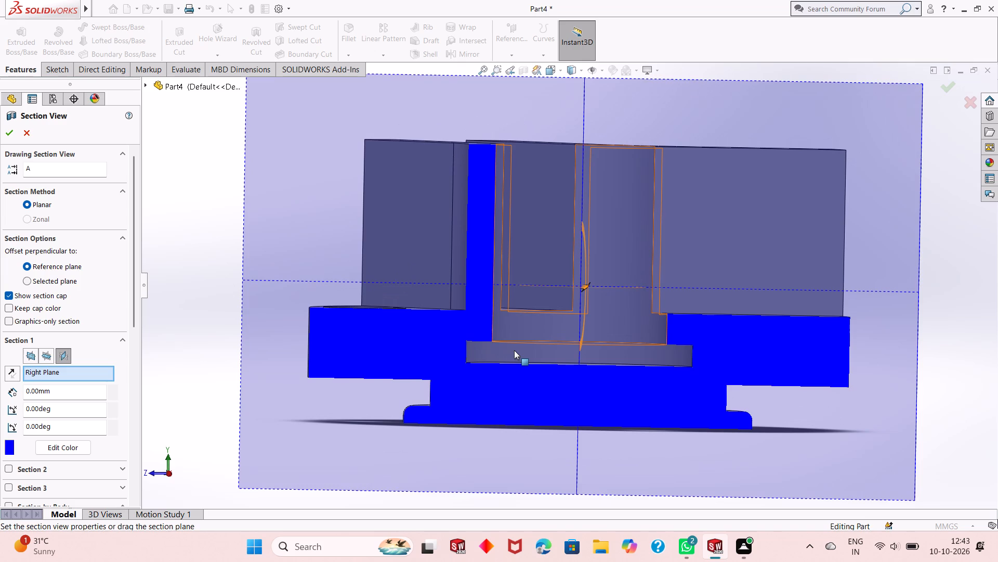
pyautogui.middleClick(514, 350)
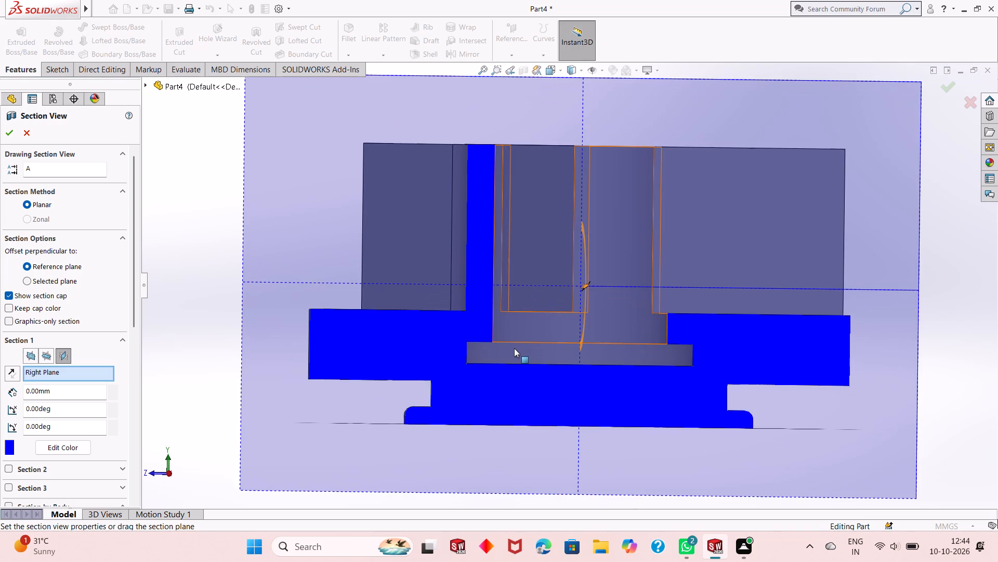
pyautogui.moveTo(514, 348); pyautogui.dragTo(508, 406, button='middle')
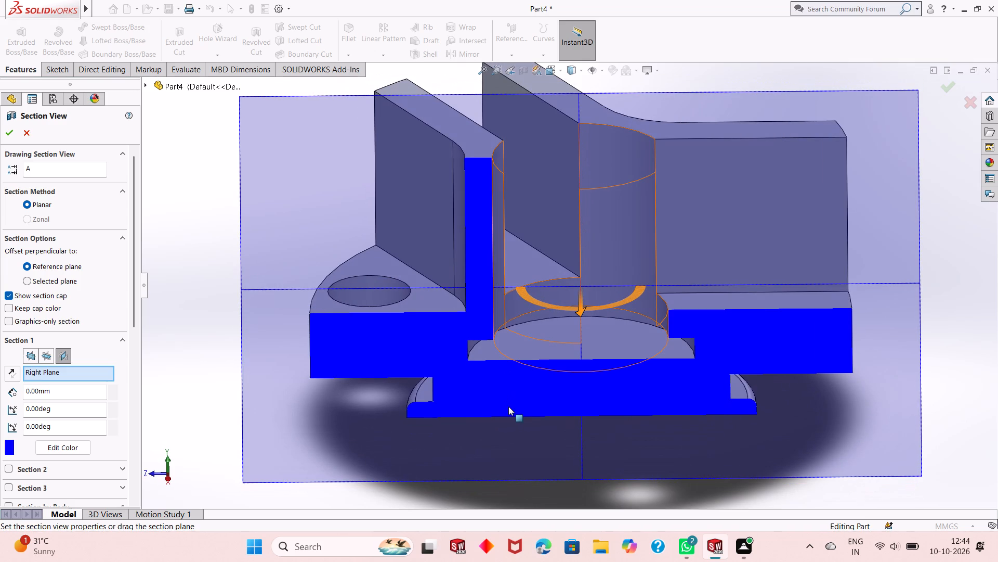
pyautogui.hotkey('ctrl', 'z')
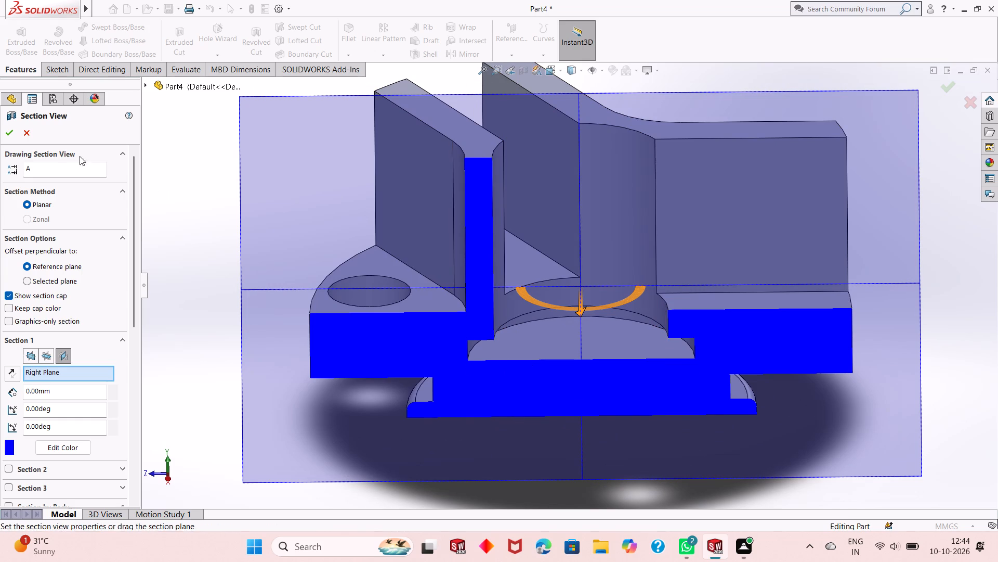
pyautogui.click(22, 132)
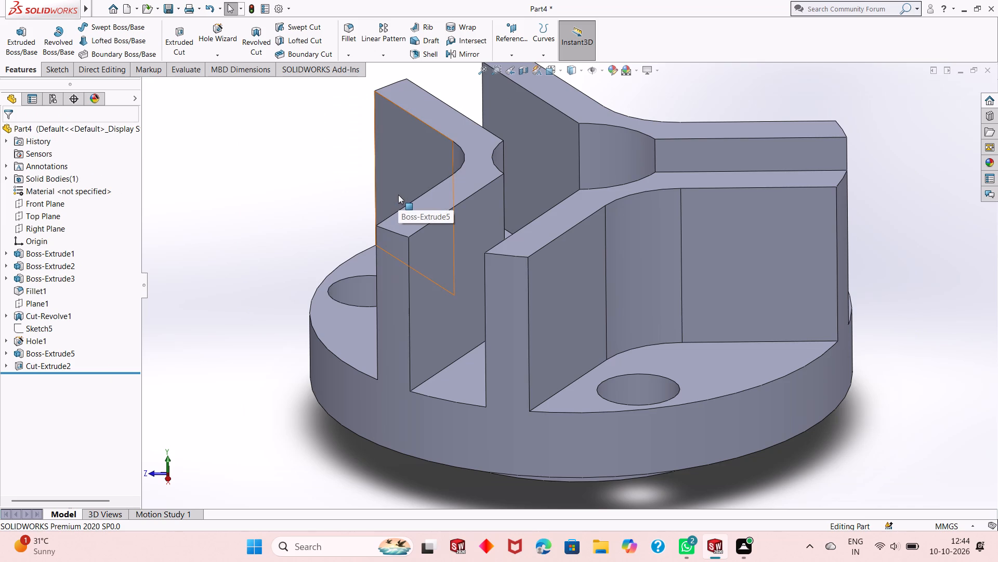
# Change the central circular cut's end condition to Through All.
pyautogui.moveTo(398, 195); pyautogui.dragTo(386, 253, button='middle')
pyautogui.scroll(3, 386, 253)
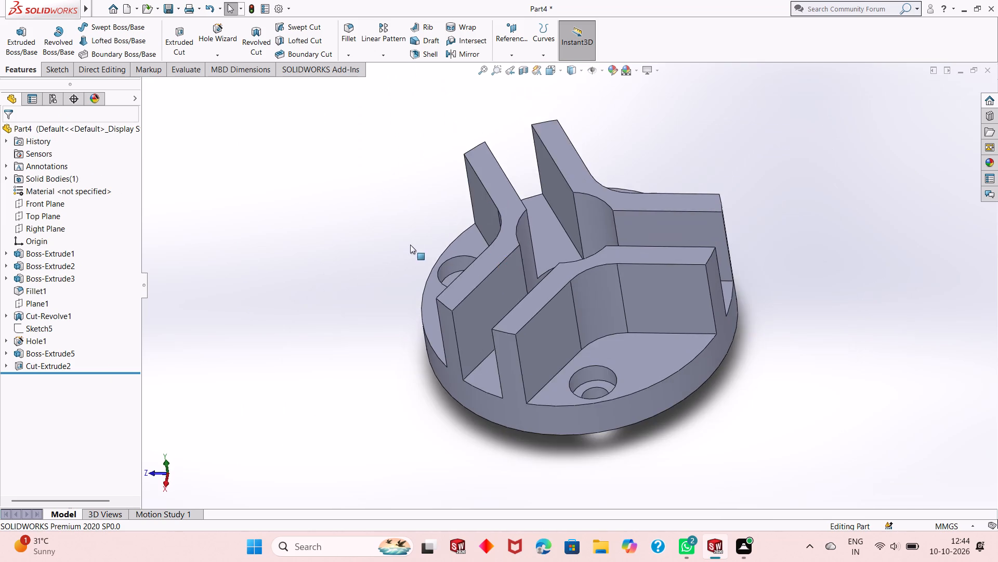
pyautogui.moveTo(411, 244); pyautogui.dragTo(419, 318, button='middle')
pyautogui.click(39, 367)
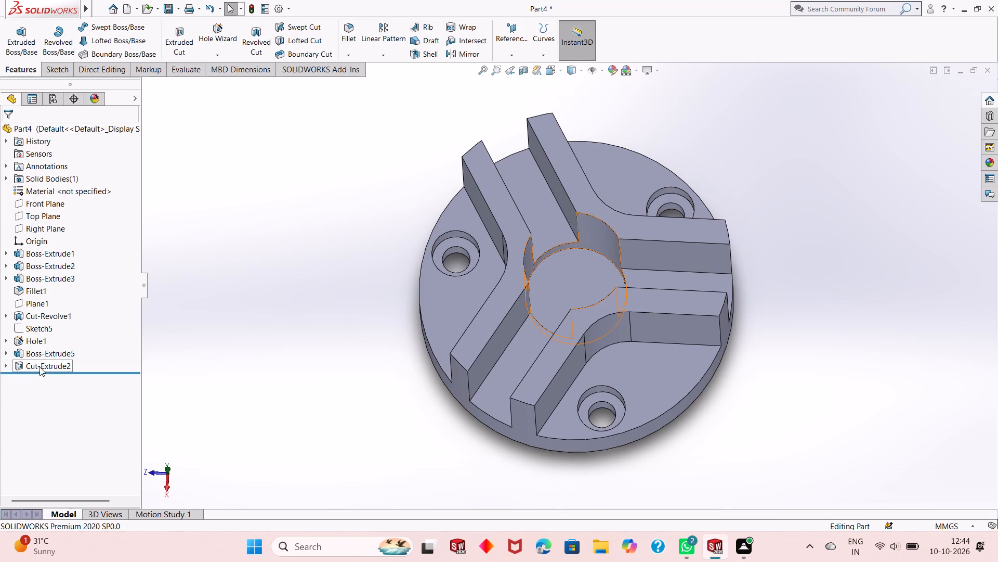
pyautogui.click(49, 338)
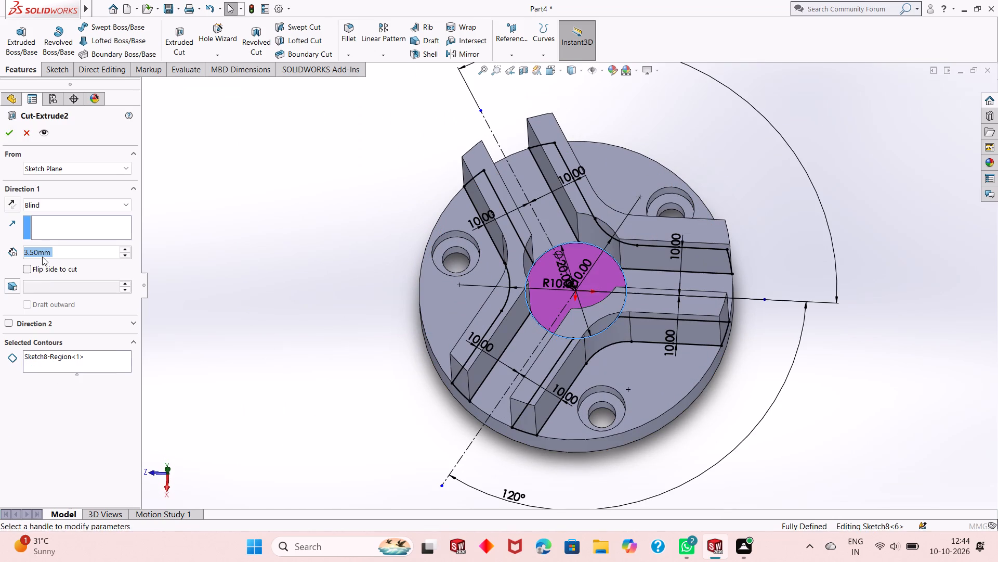
pyautogui.click(82, 206)
pyautogui.click(83, 220)
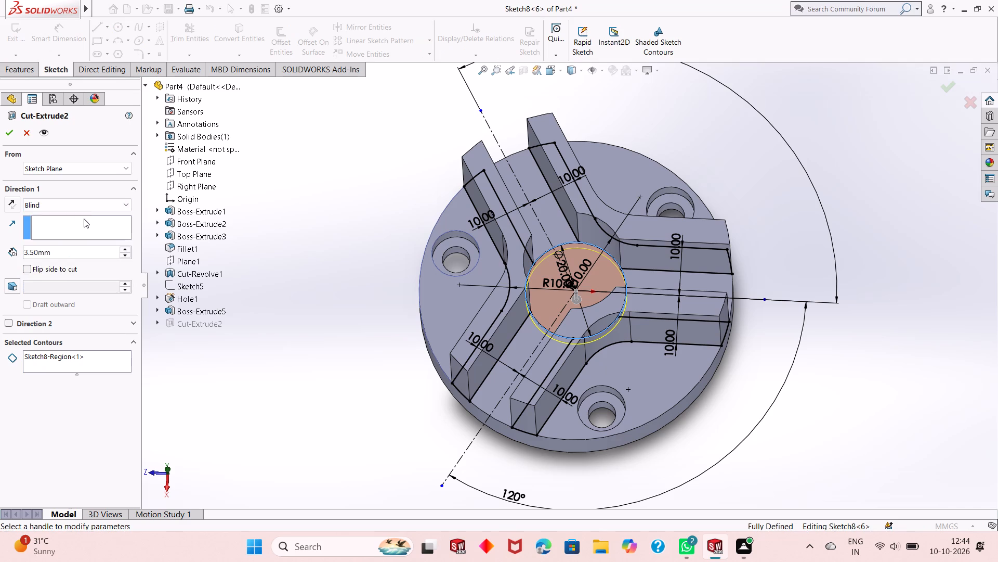
pyautogui.click(85, 209)
pyautogui.click(87, 221)
pyautogui.click(9, 137)
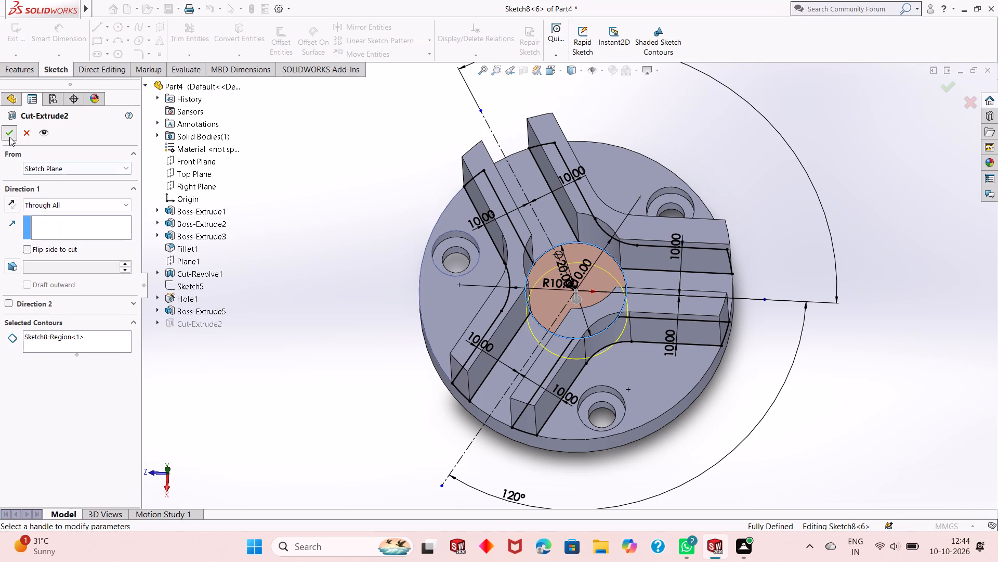
pyautogui.click(308, 367)
# Examine the central opening, the arm walls and the counterbored flange from several angles.
pyautogui.moveTo(407, 401); pyautogui.dragTo(398, 324, button='middle')
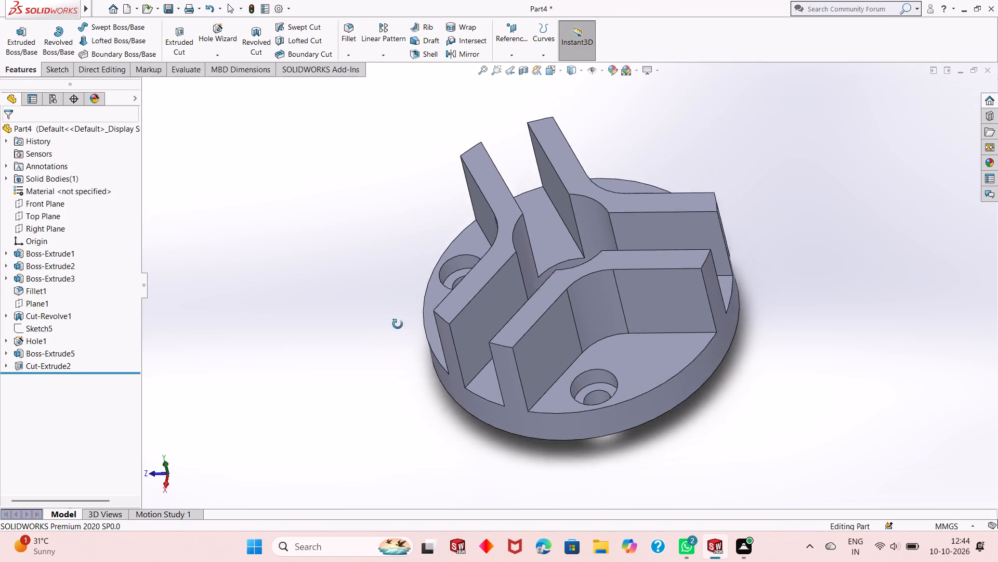
pyautogui.moveTo(398, 324); pyautogui.dragTo(433, 335, button='middle')
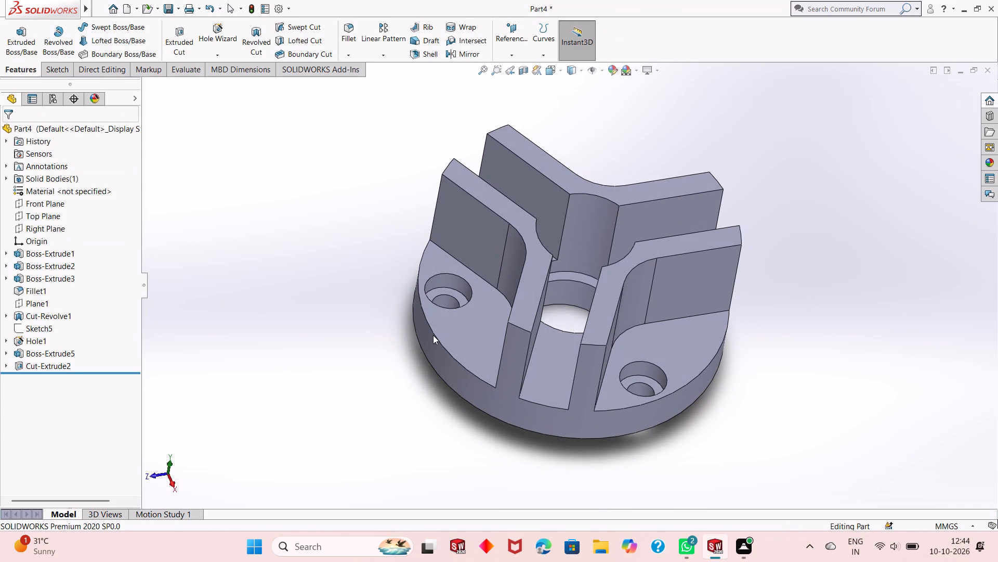
pyautogui.moveTo(433, 335); pyautogui.dragTo(445, 308, button='middle')
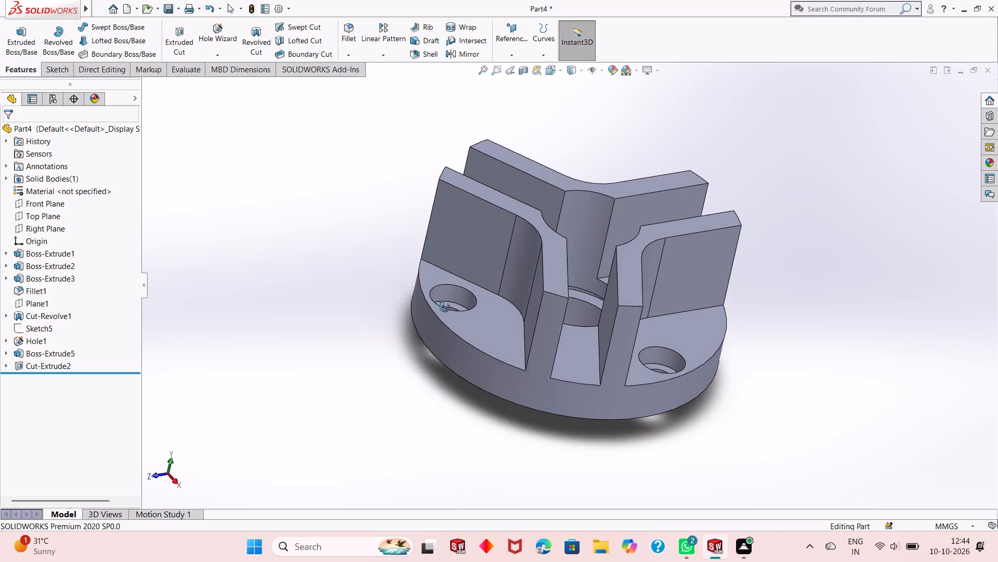
pyautogui.moveTo(445, 308); pyautogui.dragTo(439, 327, button='middle')
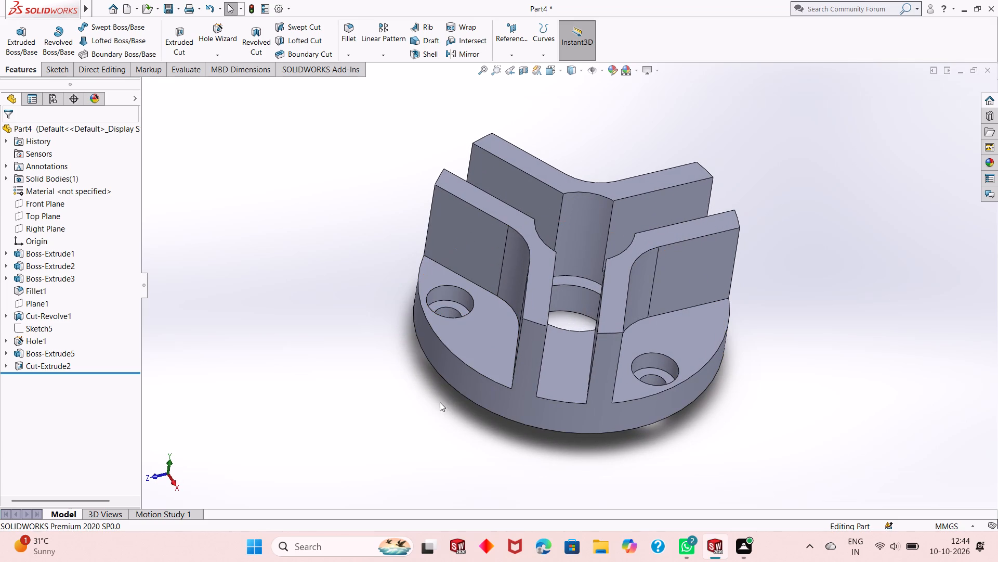
pyautogui.moveTo(492, 380); pyautogui.dragTo(483, 366, button='middle')
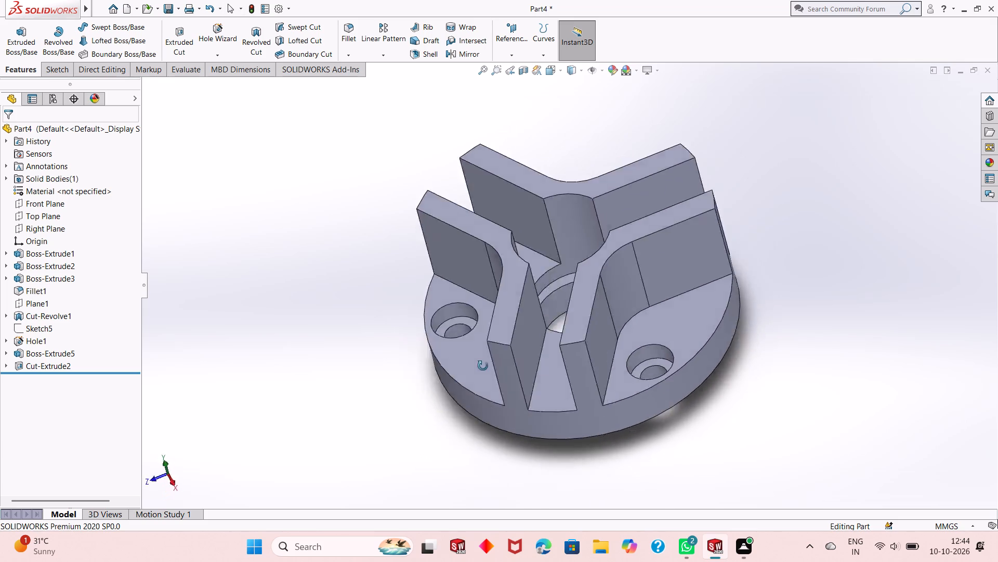
pyautogui.moveTo(483, 366); pyautogui.dragTo(500, 319, button='middle')
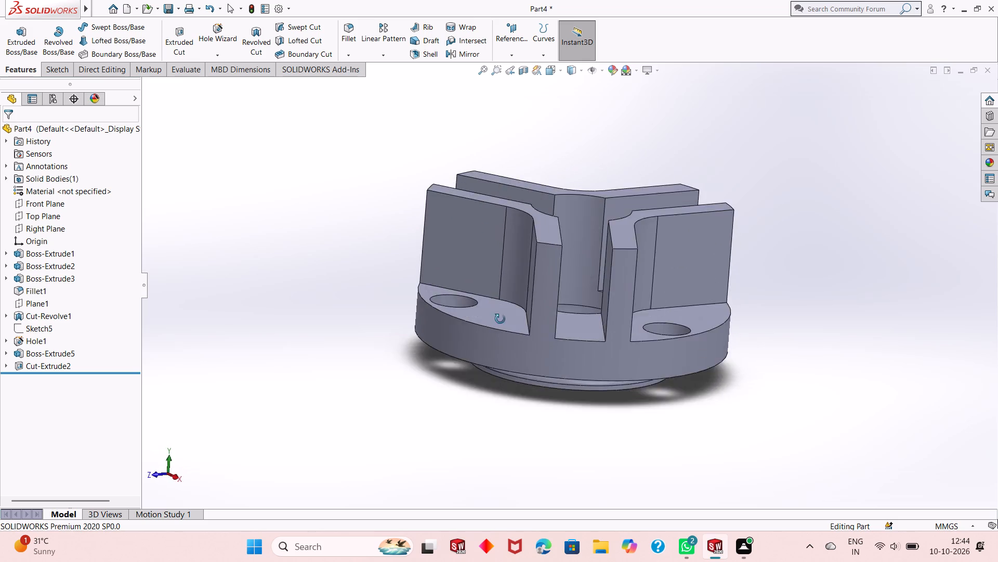
pyautogui.moveTo(500, 319); pyautogui.dragTo(484, 421, button='middle')
pyautogui.scroll(-2, 645, 312)
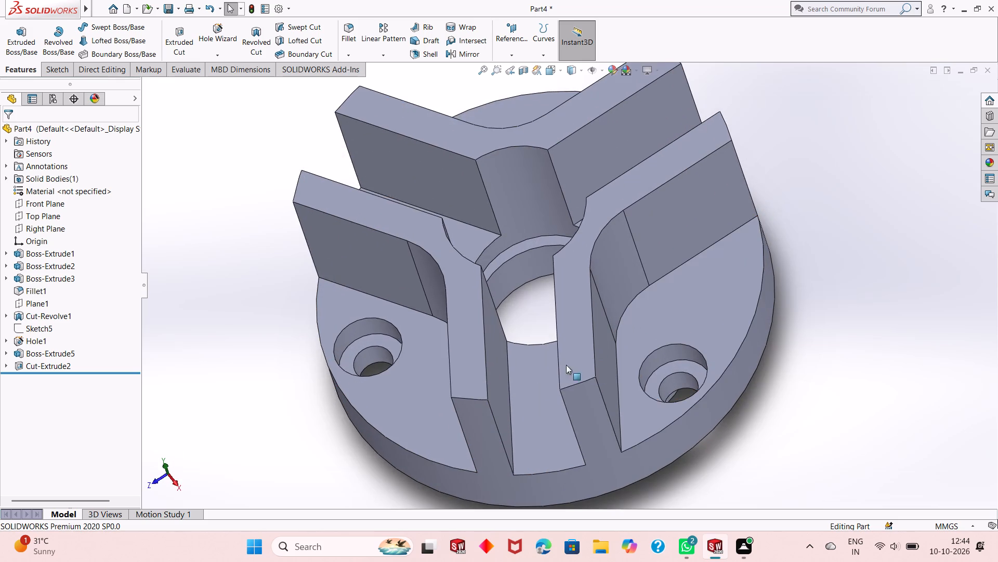
pyautogui.moveTo(563, 369); pyautogui.dragTo(573, 292, button='middle')
pyautogui.scroll(2, 542, 349)
pyautogui.moveTo(492, 380); pyautogui.dragTo(550, 340, button='middle')
pyautogui.scroll(1, 492, 380)
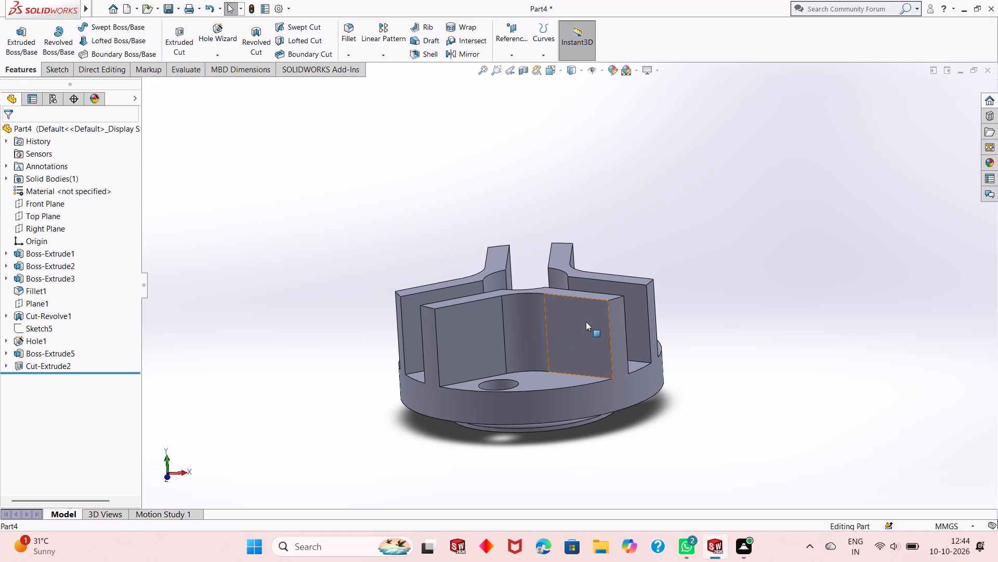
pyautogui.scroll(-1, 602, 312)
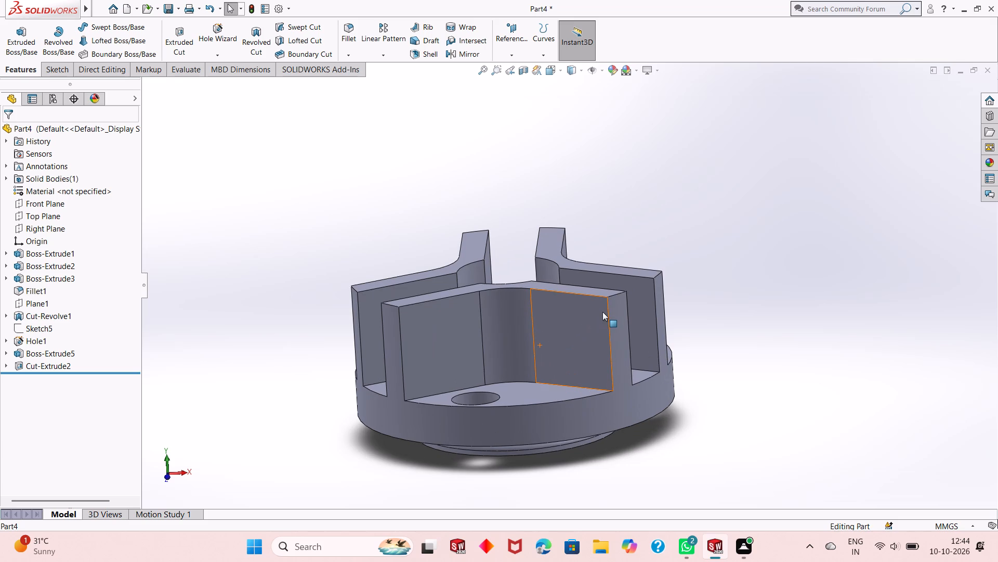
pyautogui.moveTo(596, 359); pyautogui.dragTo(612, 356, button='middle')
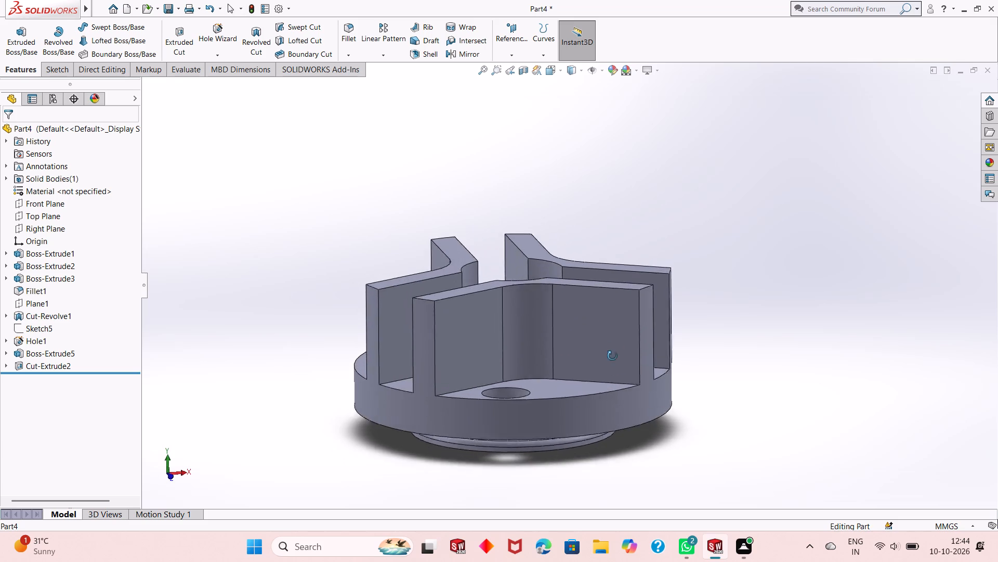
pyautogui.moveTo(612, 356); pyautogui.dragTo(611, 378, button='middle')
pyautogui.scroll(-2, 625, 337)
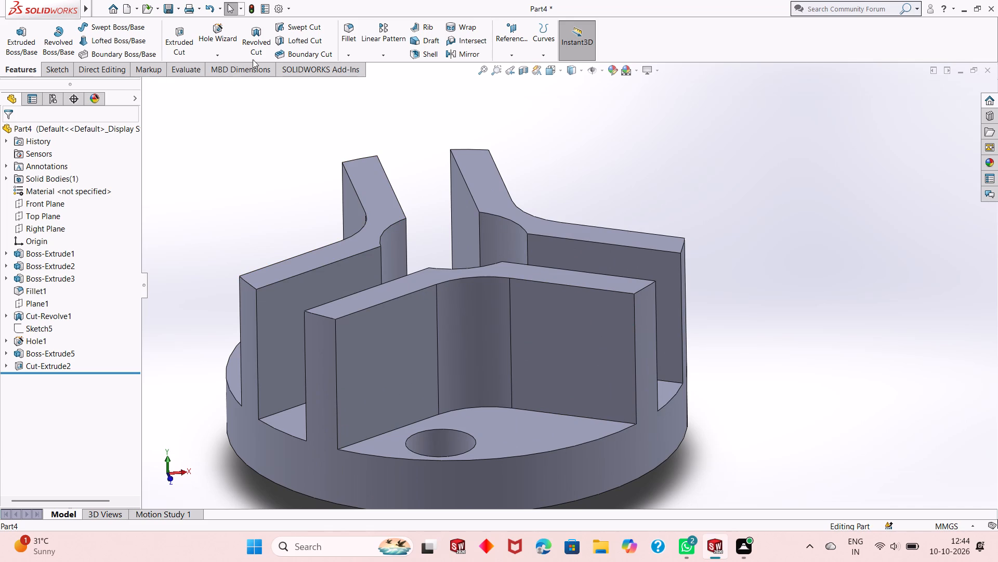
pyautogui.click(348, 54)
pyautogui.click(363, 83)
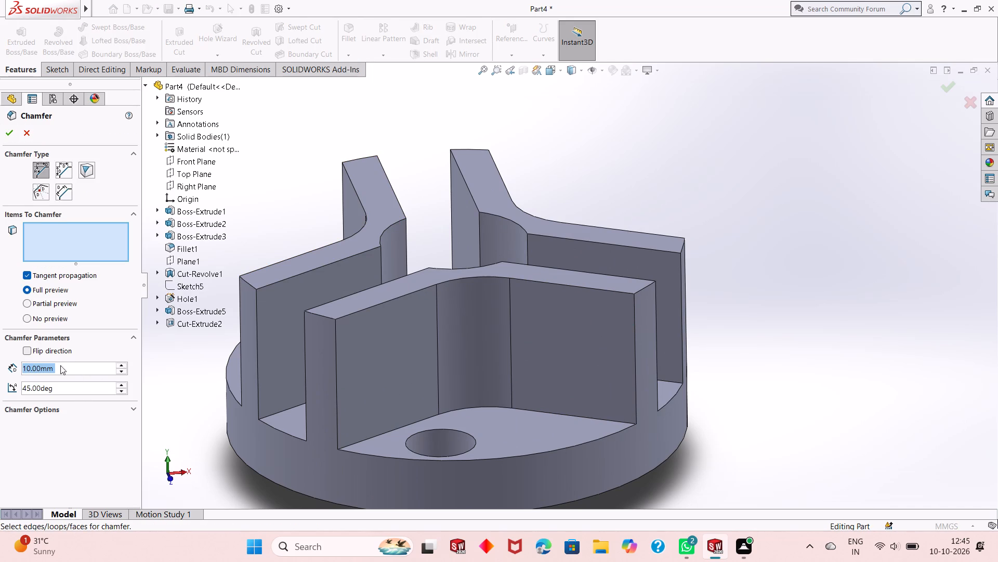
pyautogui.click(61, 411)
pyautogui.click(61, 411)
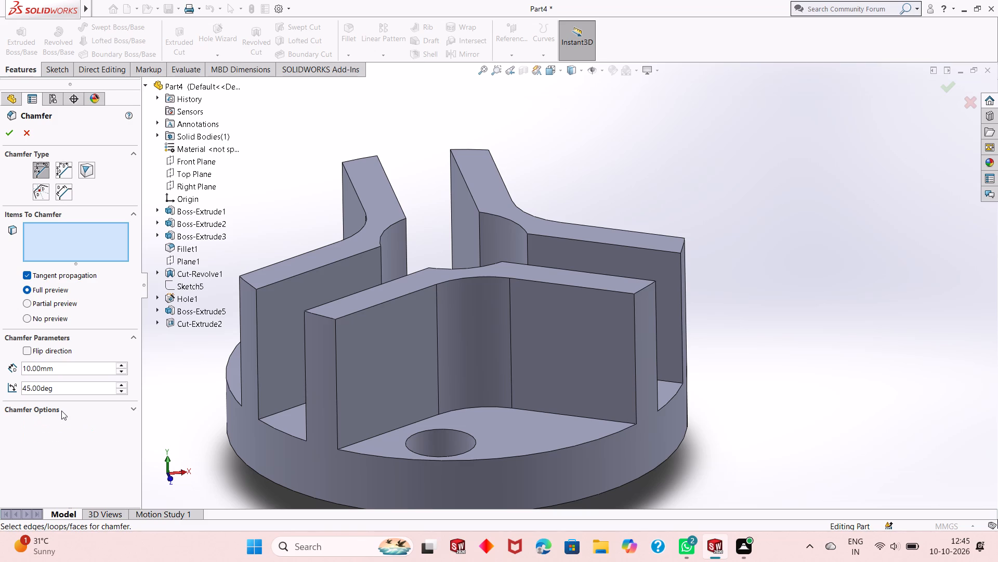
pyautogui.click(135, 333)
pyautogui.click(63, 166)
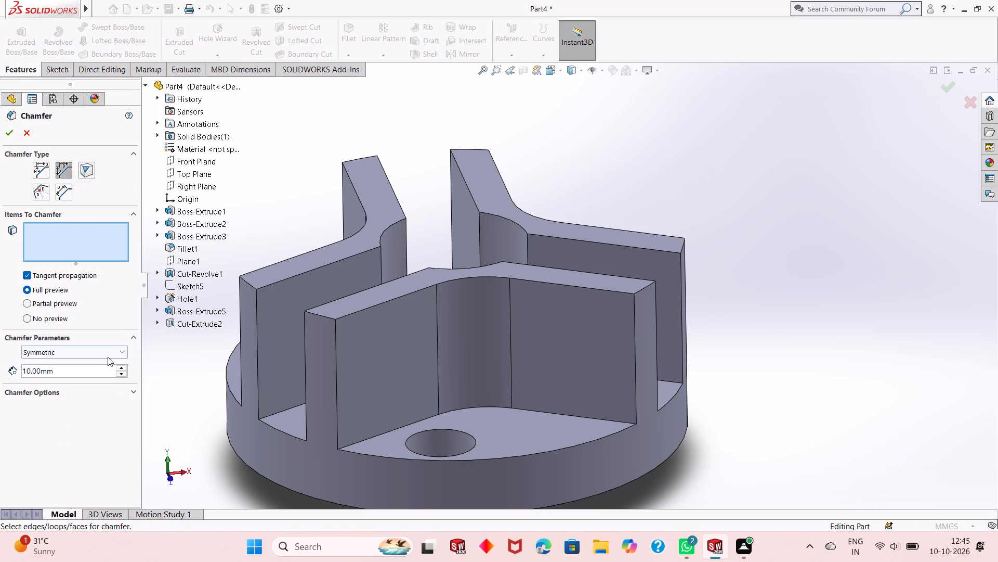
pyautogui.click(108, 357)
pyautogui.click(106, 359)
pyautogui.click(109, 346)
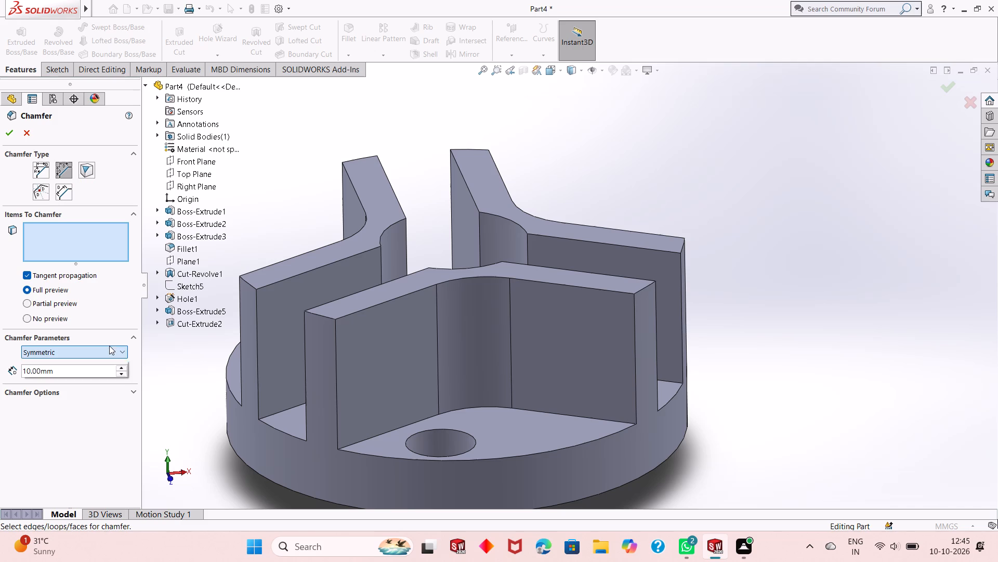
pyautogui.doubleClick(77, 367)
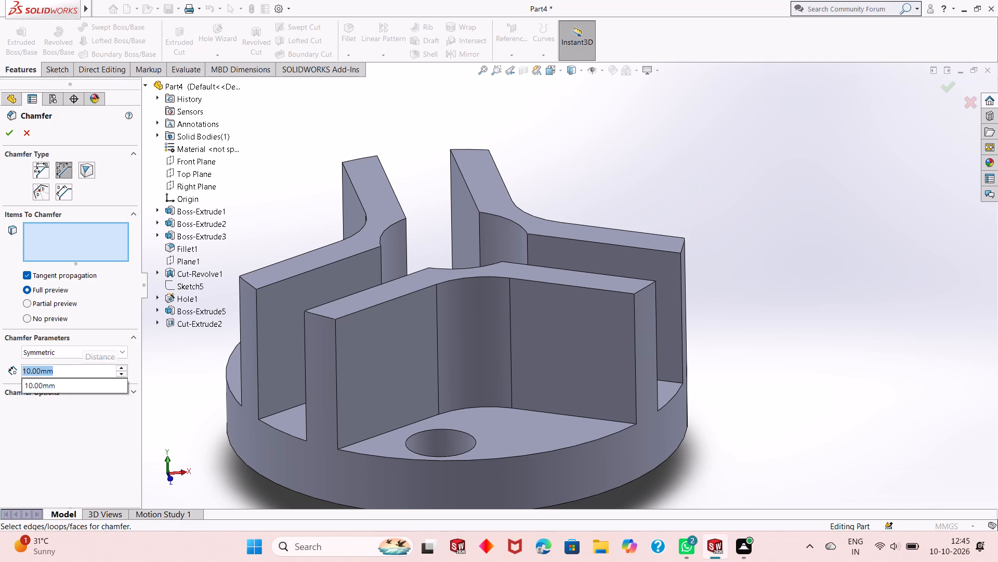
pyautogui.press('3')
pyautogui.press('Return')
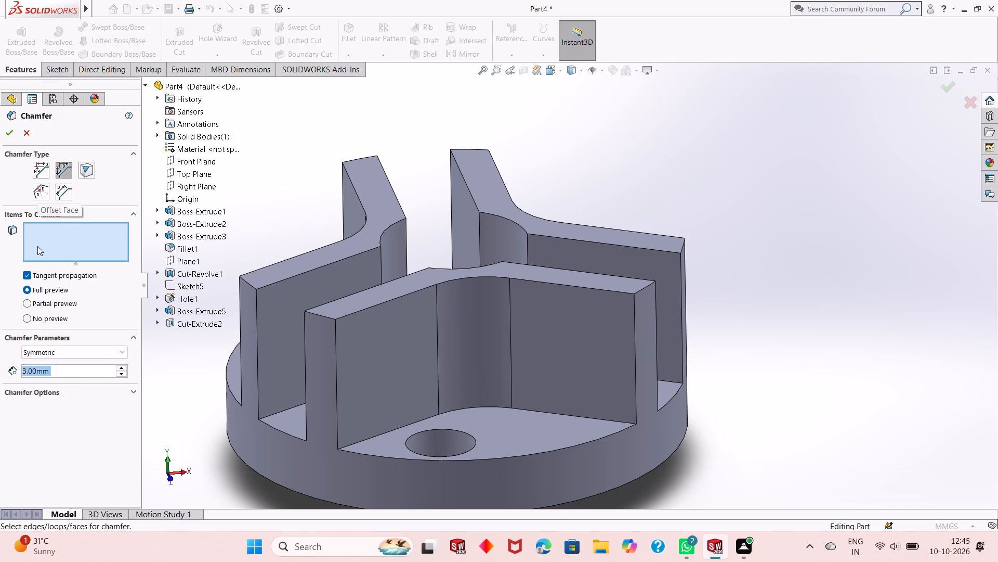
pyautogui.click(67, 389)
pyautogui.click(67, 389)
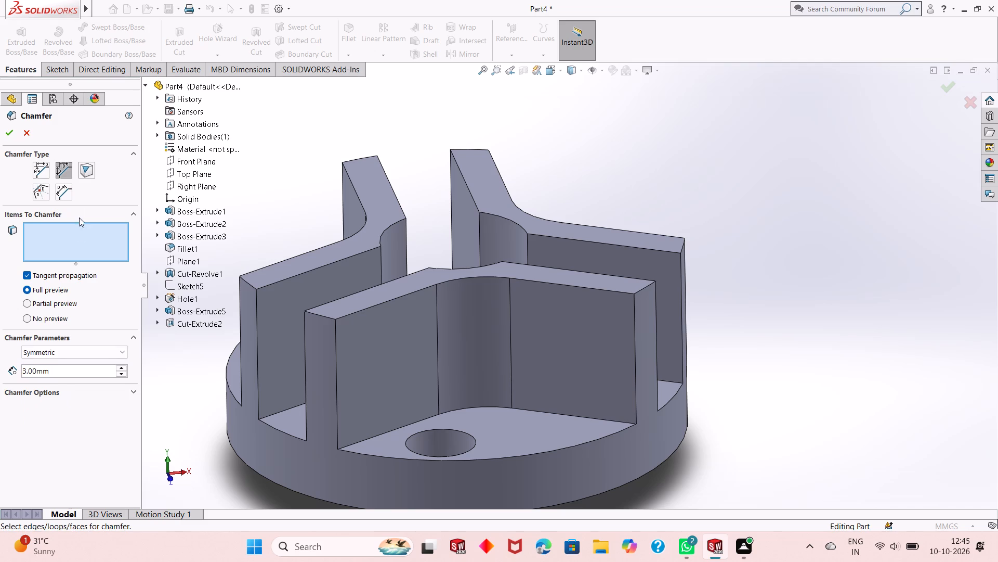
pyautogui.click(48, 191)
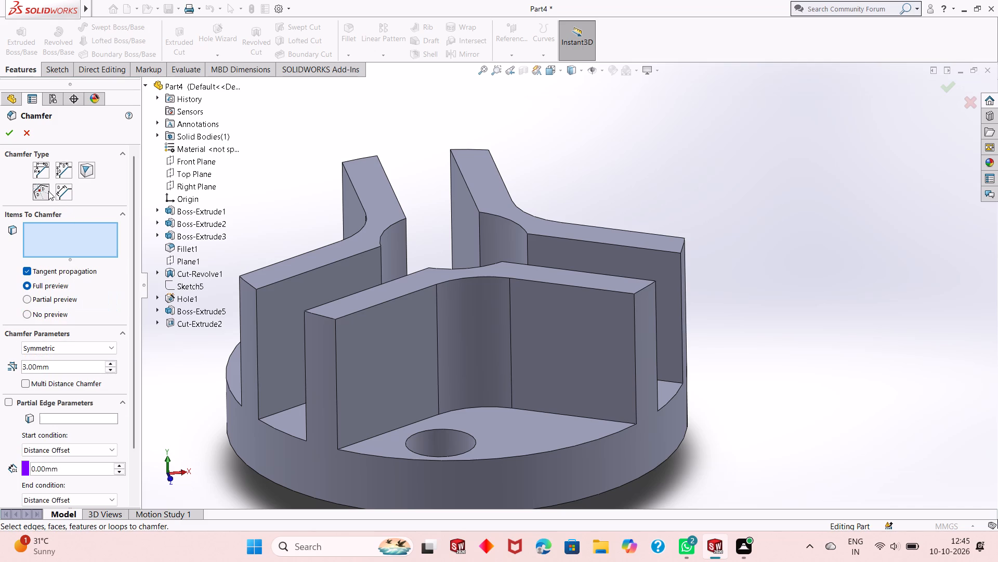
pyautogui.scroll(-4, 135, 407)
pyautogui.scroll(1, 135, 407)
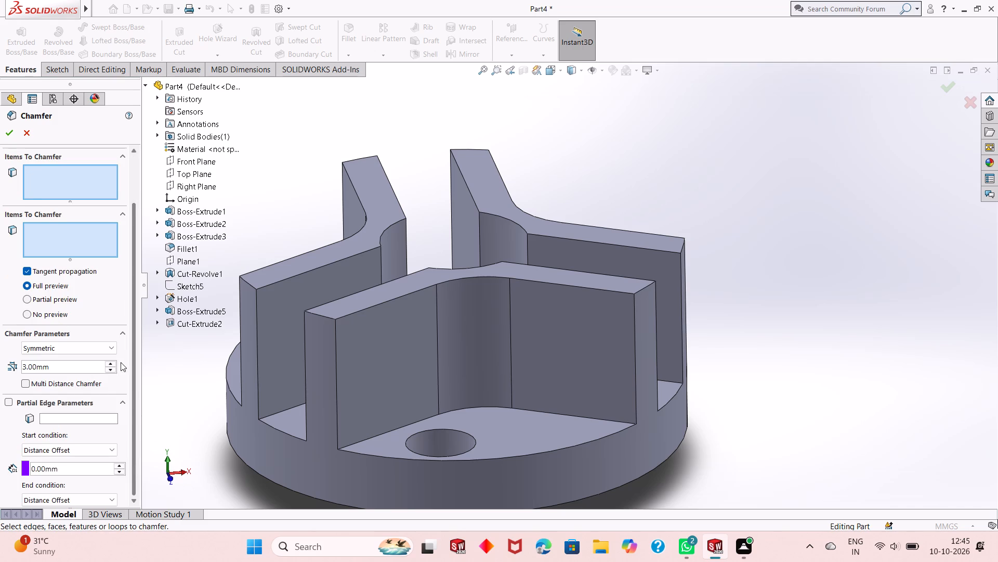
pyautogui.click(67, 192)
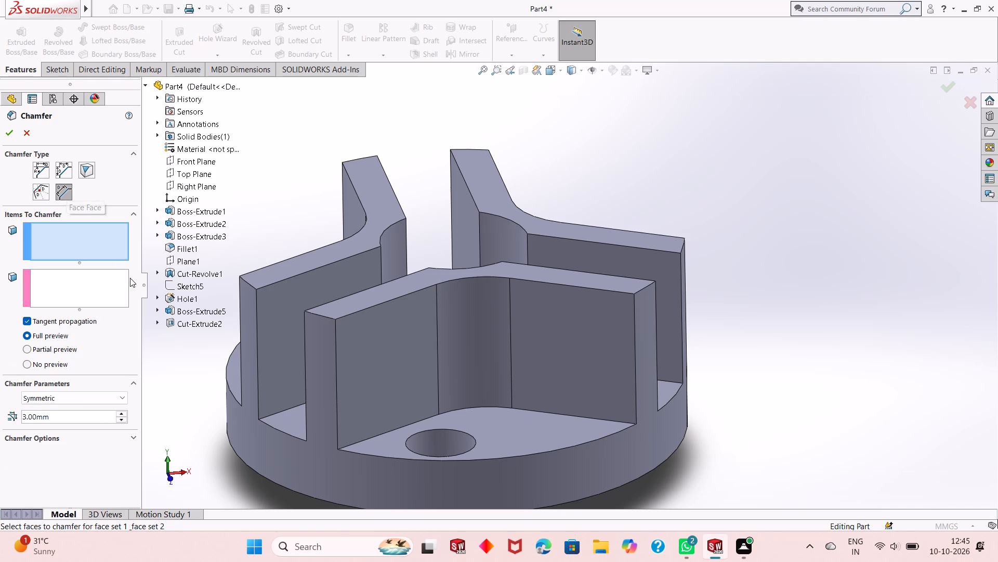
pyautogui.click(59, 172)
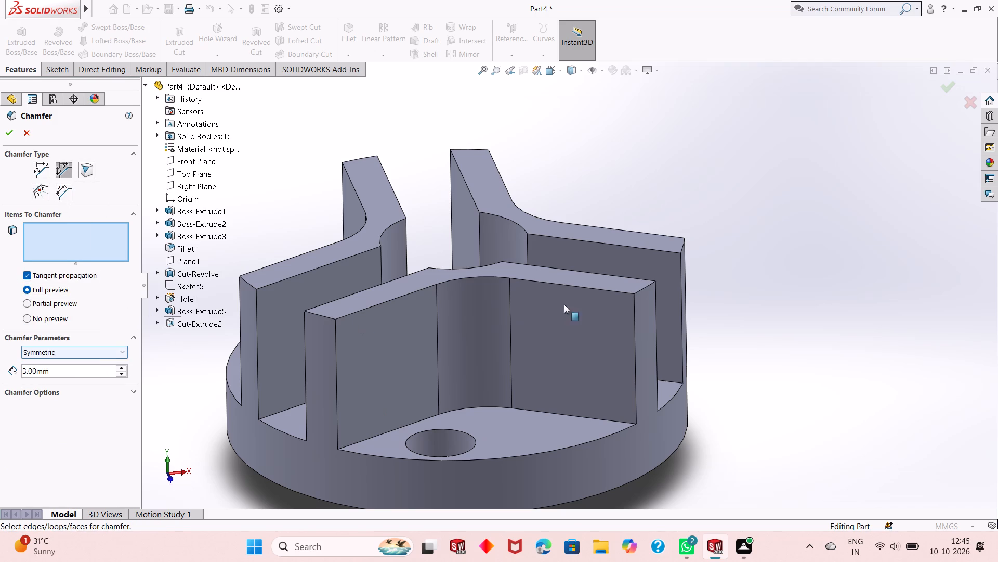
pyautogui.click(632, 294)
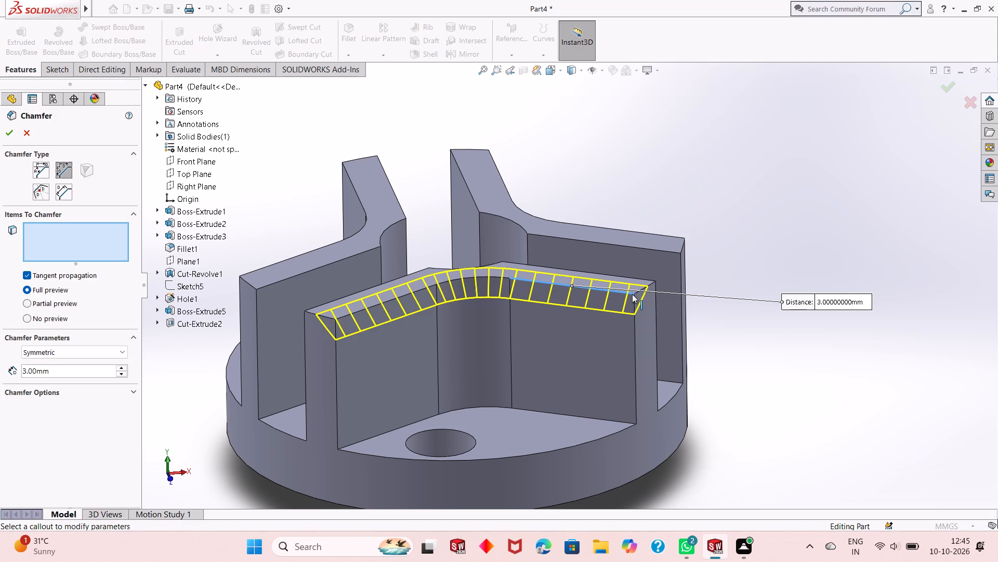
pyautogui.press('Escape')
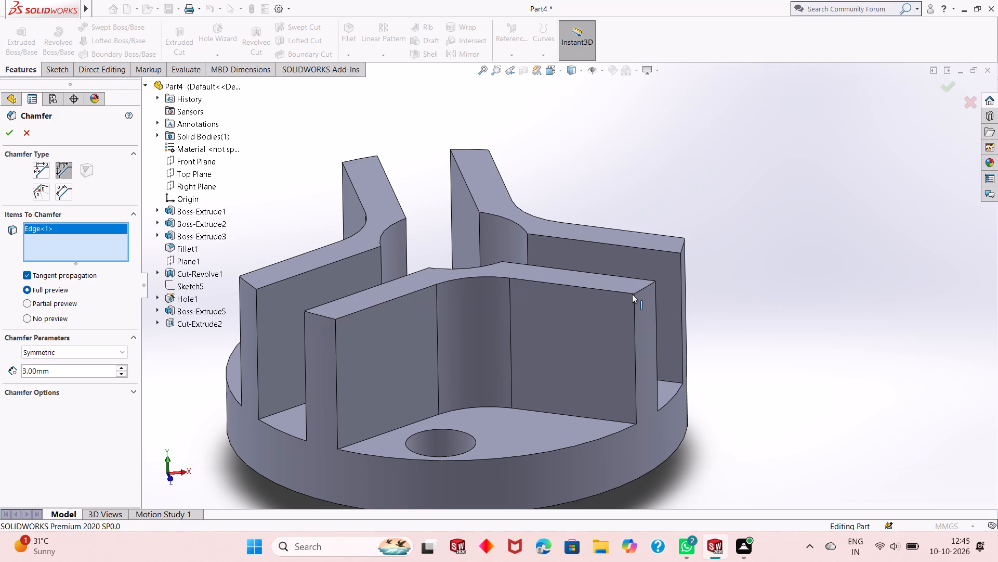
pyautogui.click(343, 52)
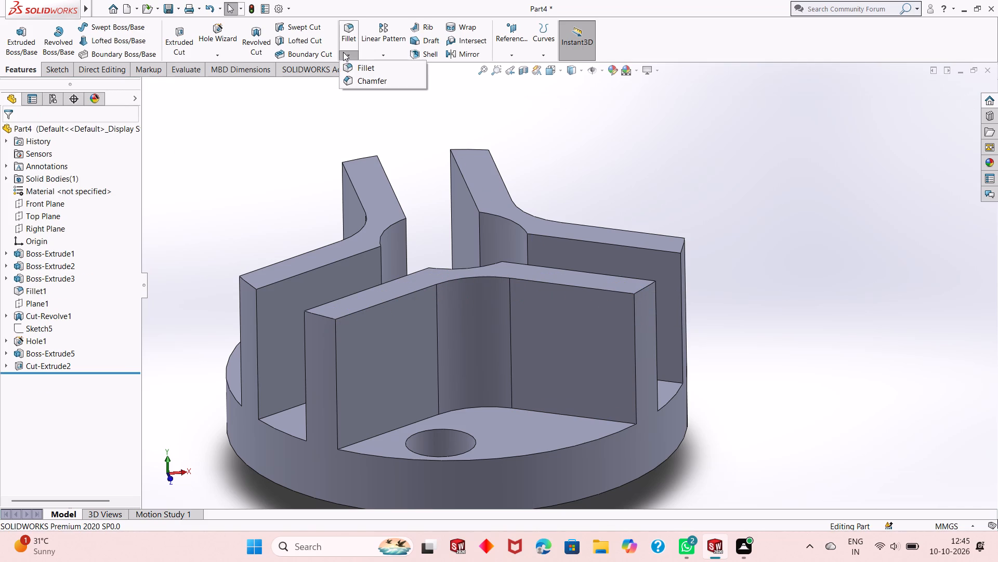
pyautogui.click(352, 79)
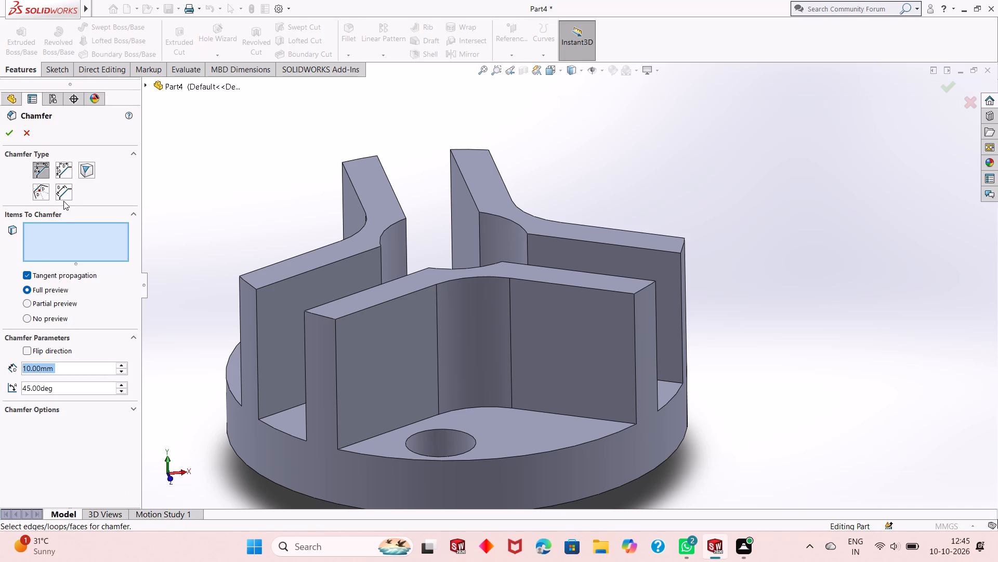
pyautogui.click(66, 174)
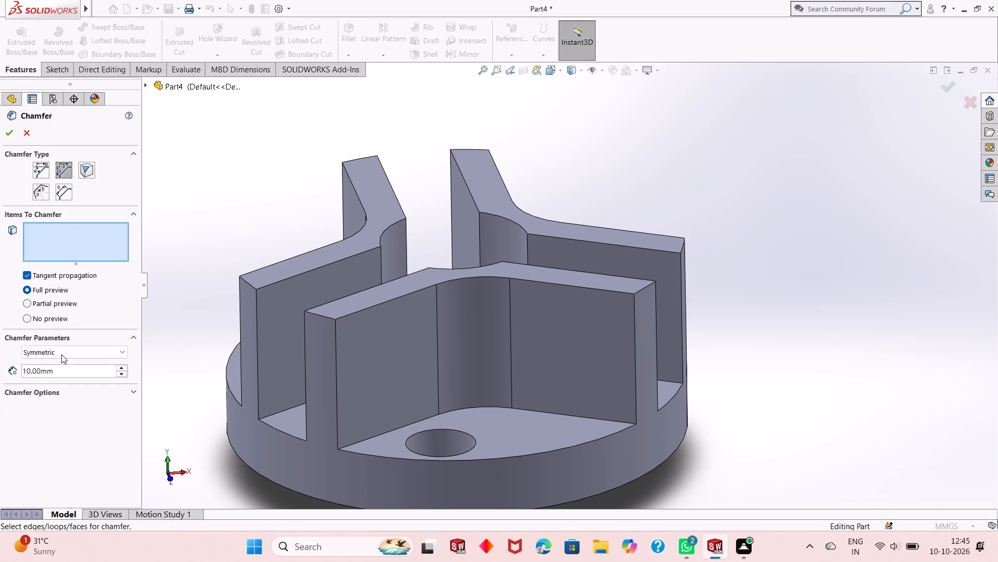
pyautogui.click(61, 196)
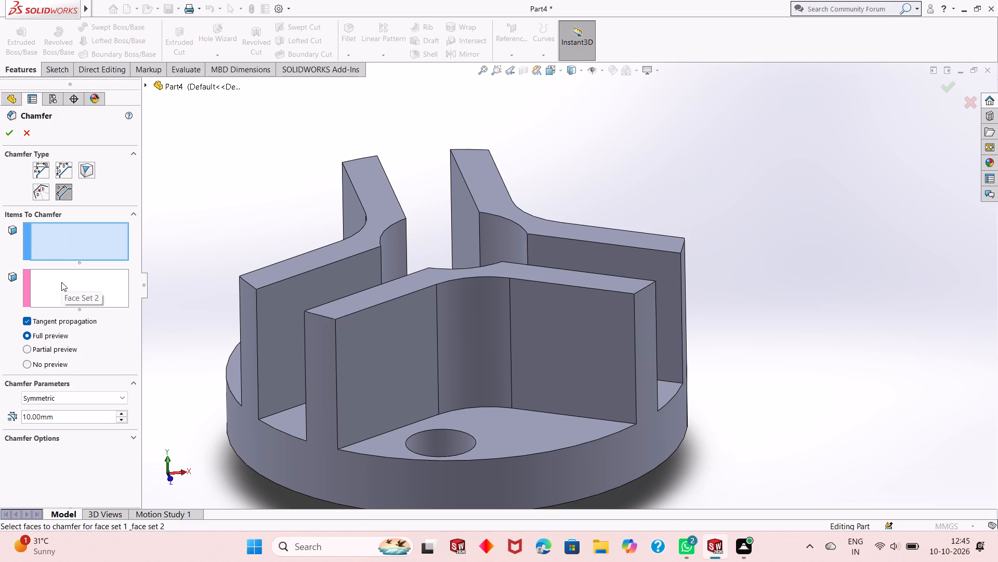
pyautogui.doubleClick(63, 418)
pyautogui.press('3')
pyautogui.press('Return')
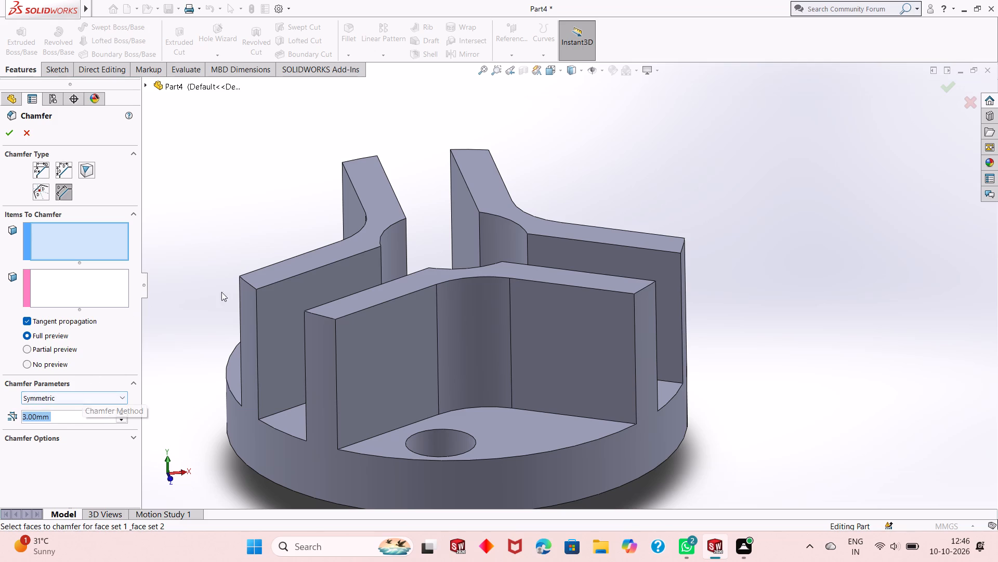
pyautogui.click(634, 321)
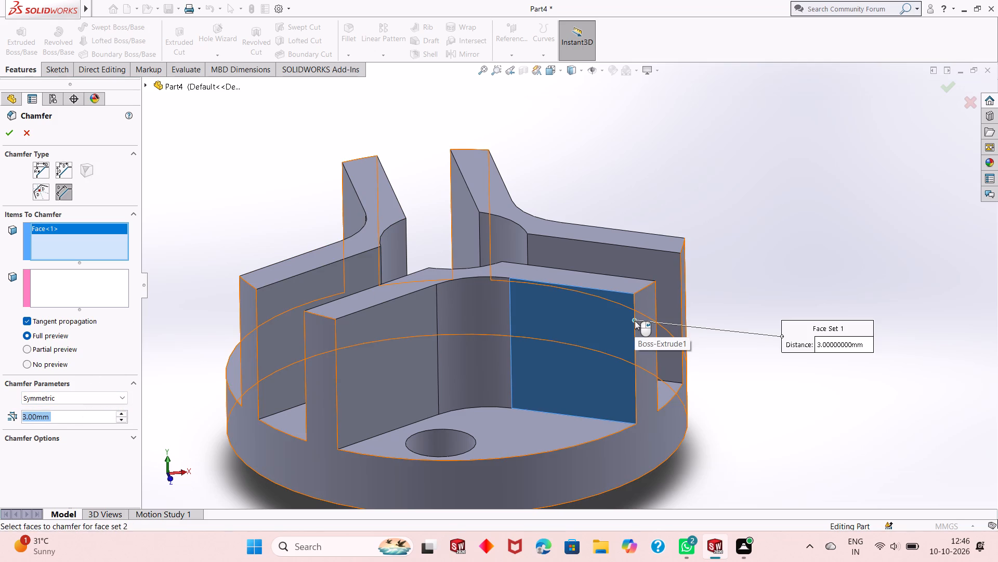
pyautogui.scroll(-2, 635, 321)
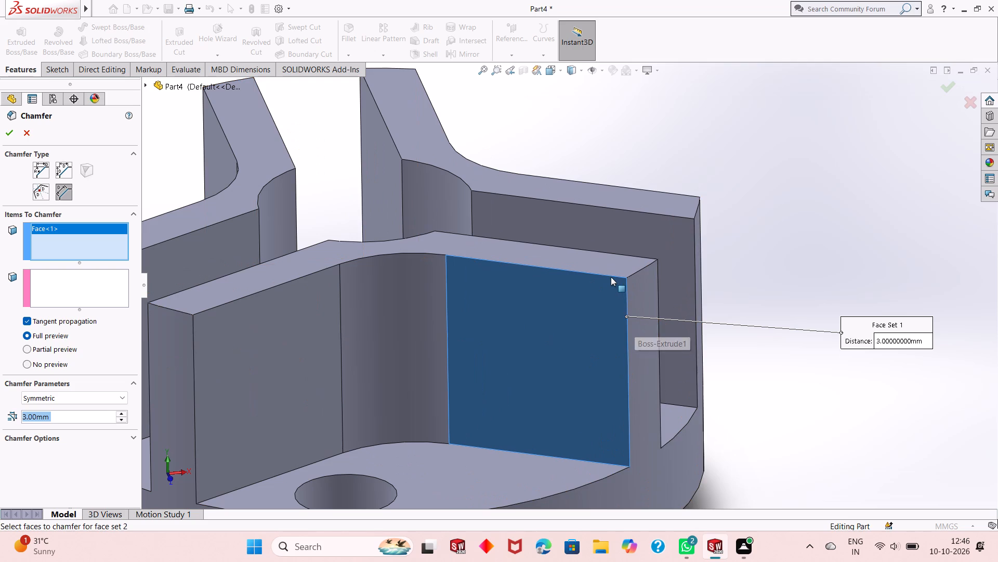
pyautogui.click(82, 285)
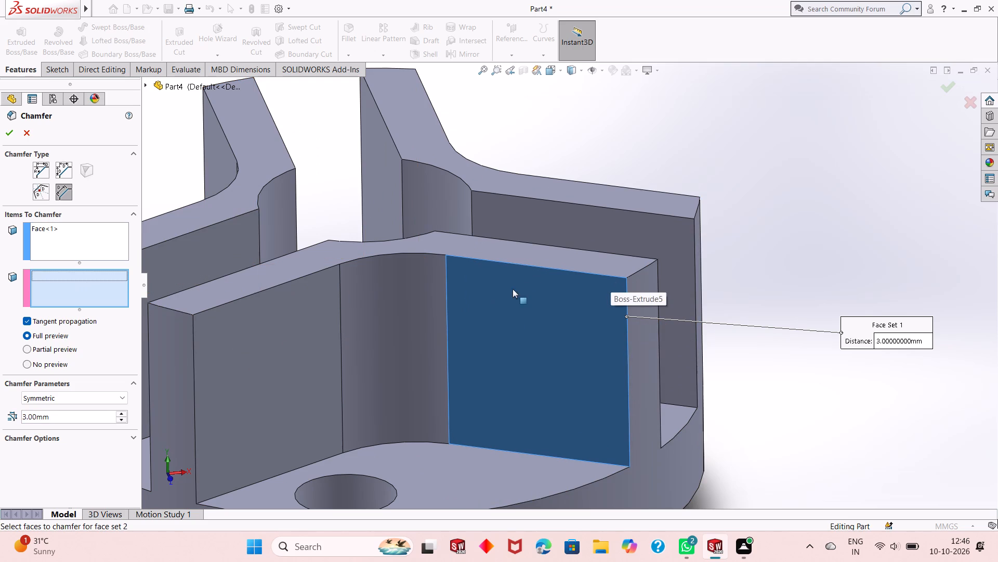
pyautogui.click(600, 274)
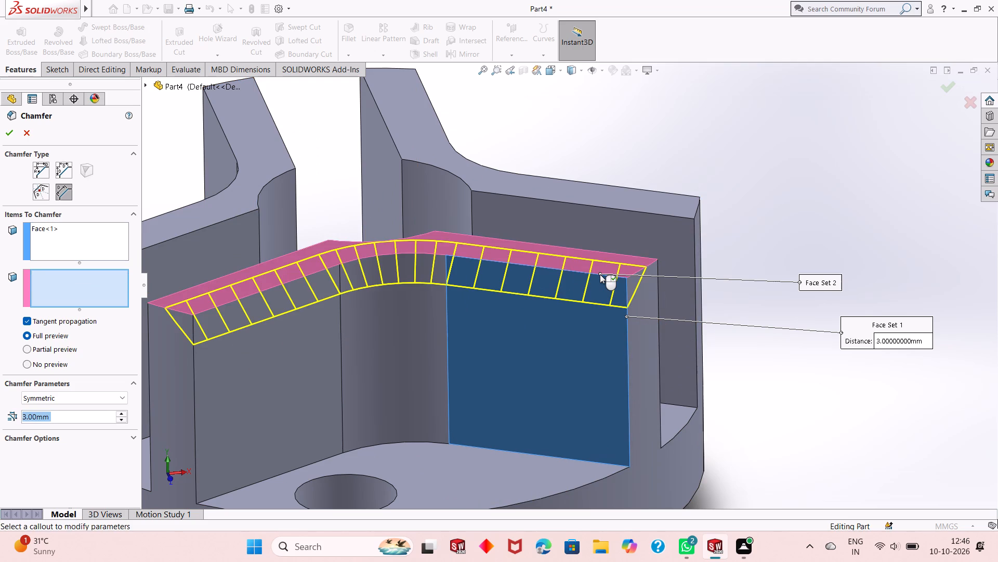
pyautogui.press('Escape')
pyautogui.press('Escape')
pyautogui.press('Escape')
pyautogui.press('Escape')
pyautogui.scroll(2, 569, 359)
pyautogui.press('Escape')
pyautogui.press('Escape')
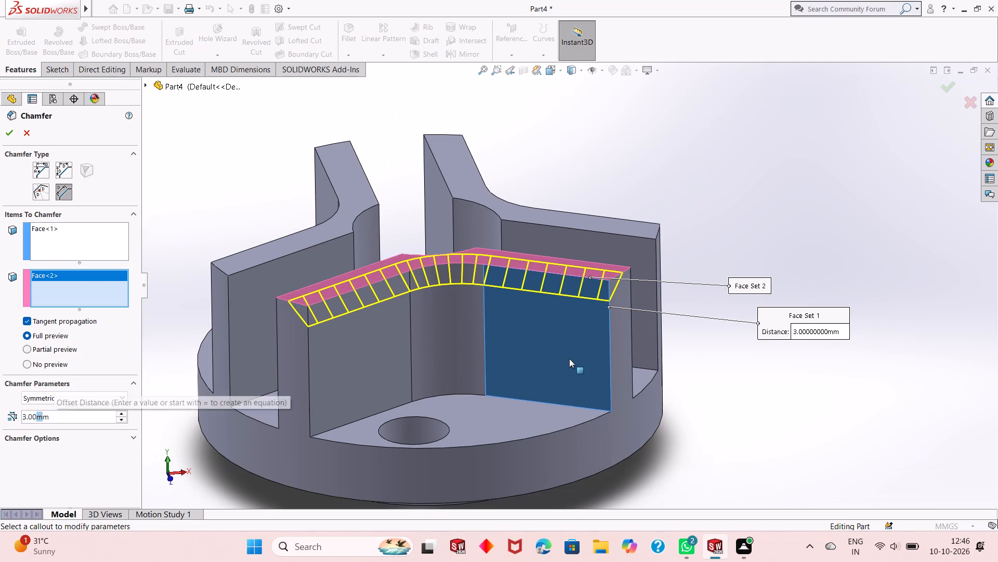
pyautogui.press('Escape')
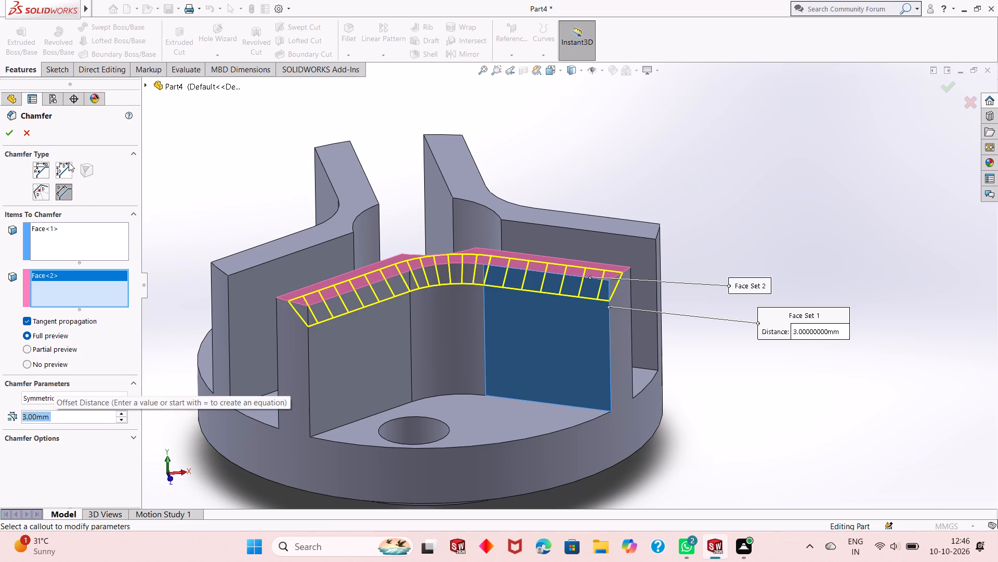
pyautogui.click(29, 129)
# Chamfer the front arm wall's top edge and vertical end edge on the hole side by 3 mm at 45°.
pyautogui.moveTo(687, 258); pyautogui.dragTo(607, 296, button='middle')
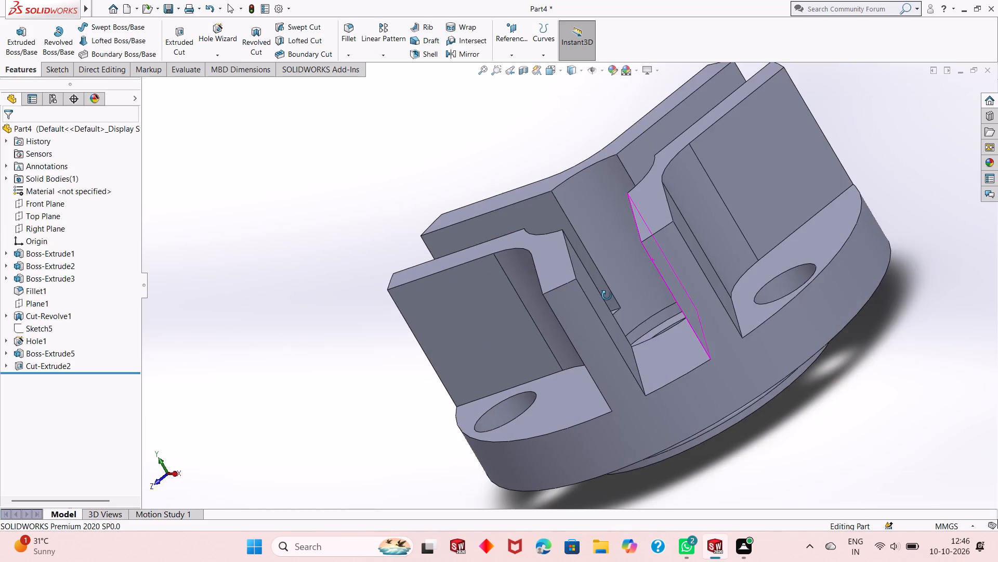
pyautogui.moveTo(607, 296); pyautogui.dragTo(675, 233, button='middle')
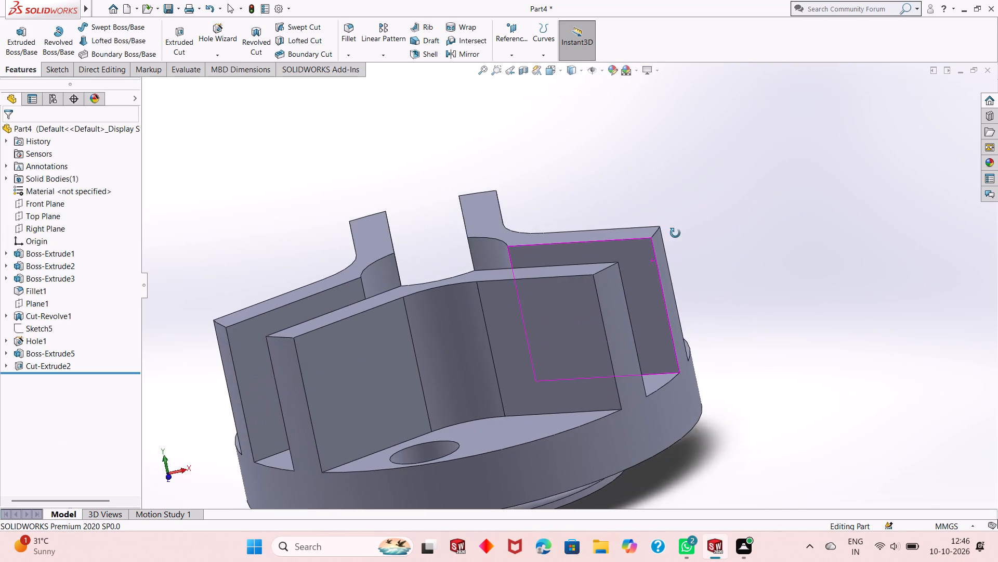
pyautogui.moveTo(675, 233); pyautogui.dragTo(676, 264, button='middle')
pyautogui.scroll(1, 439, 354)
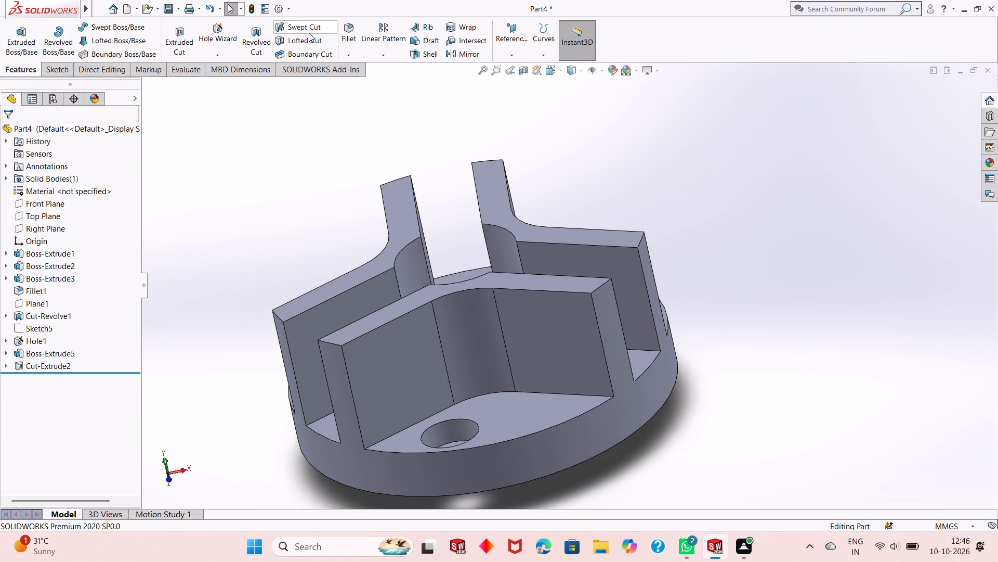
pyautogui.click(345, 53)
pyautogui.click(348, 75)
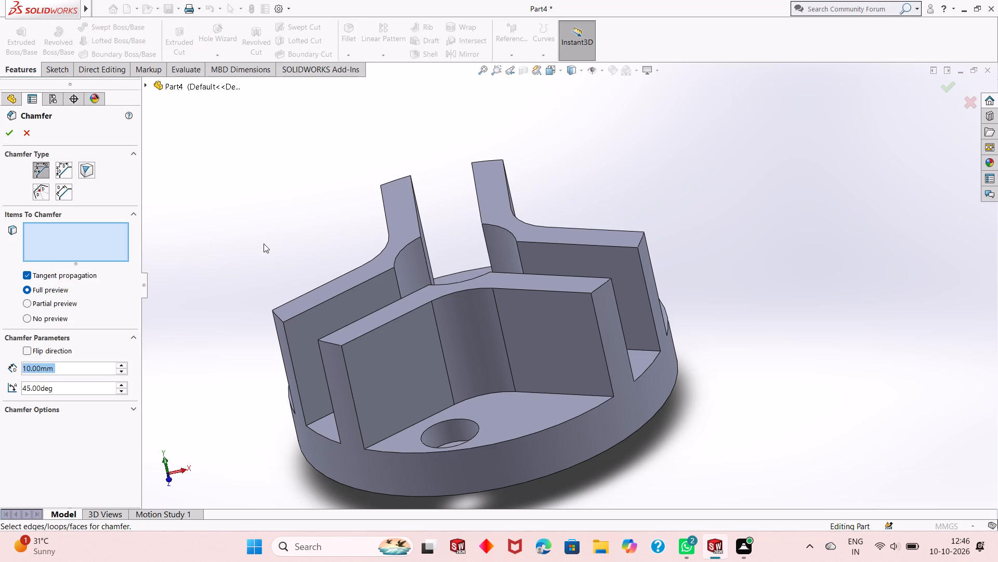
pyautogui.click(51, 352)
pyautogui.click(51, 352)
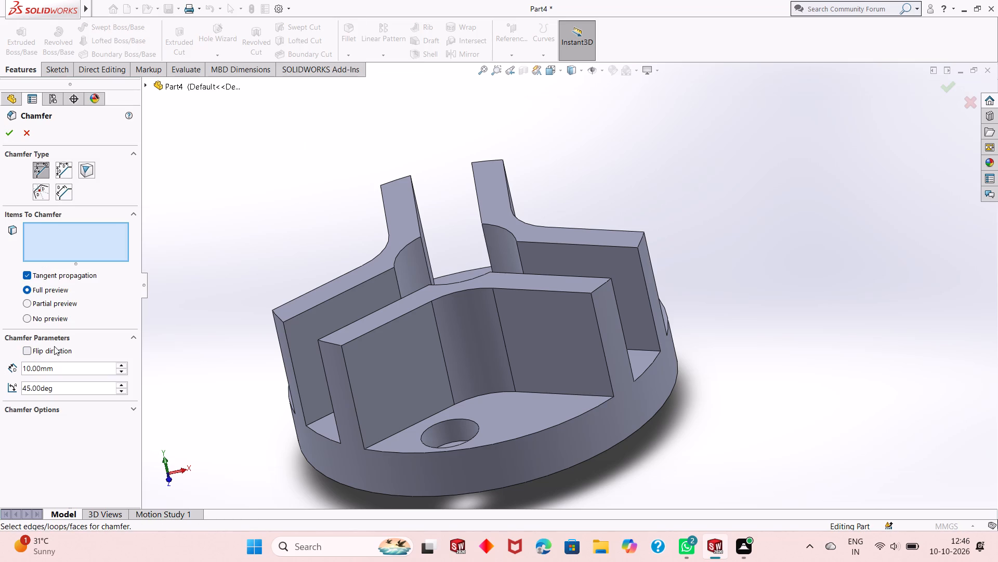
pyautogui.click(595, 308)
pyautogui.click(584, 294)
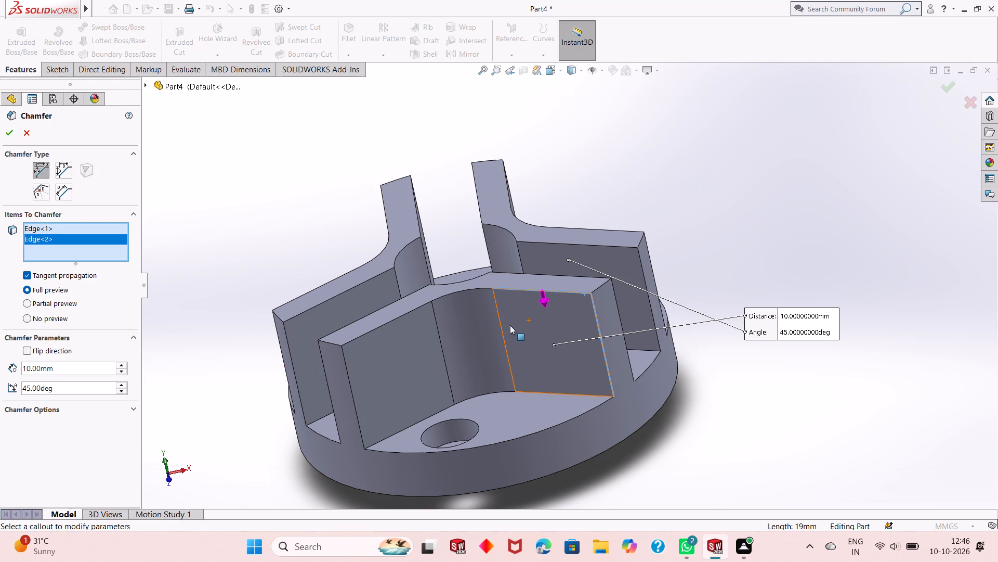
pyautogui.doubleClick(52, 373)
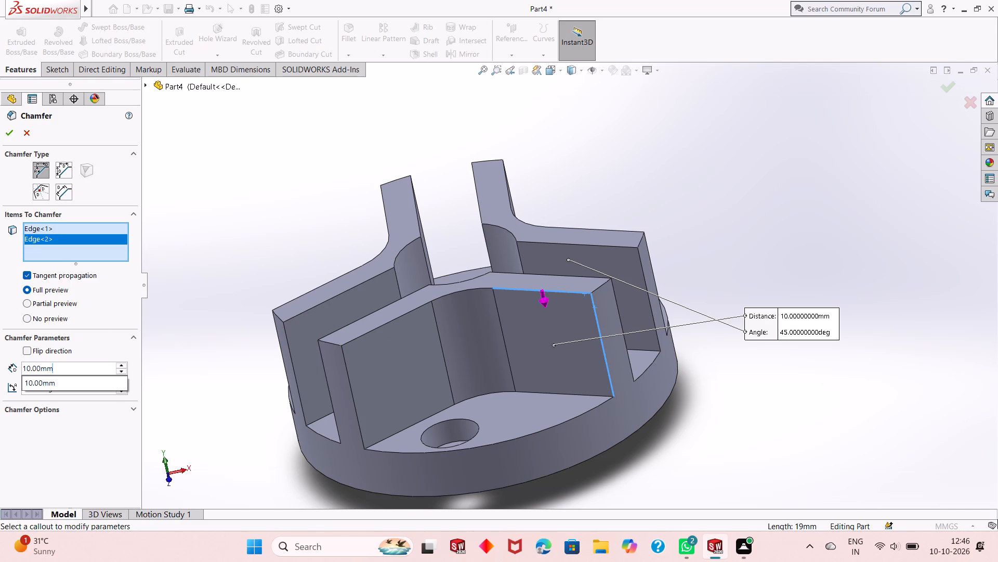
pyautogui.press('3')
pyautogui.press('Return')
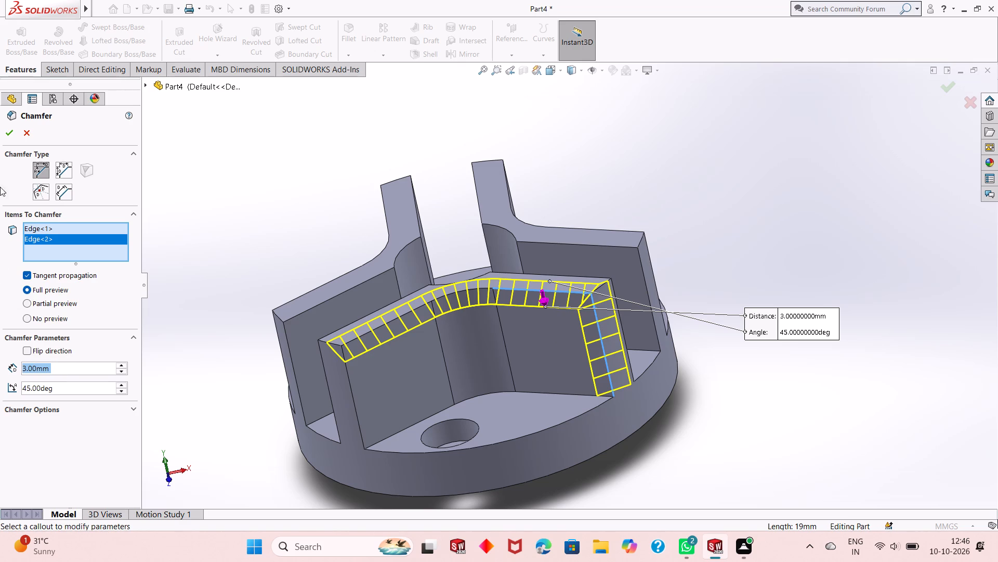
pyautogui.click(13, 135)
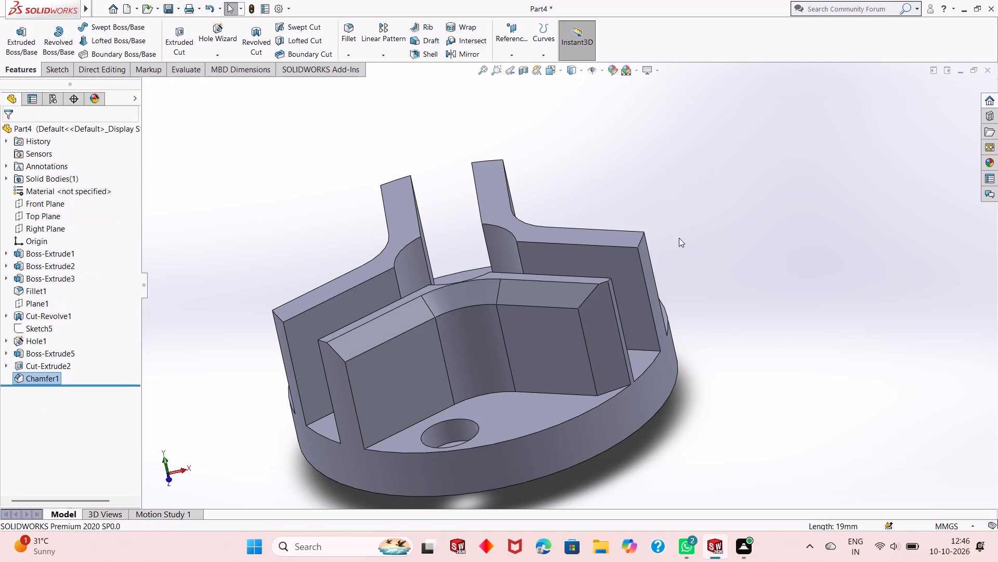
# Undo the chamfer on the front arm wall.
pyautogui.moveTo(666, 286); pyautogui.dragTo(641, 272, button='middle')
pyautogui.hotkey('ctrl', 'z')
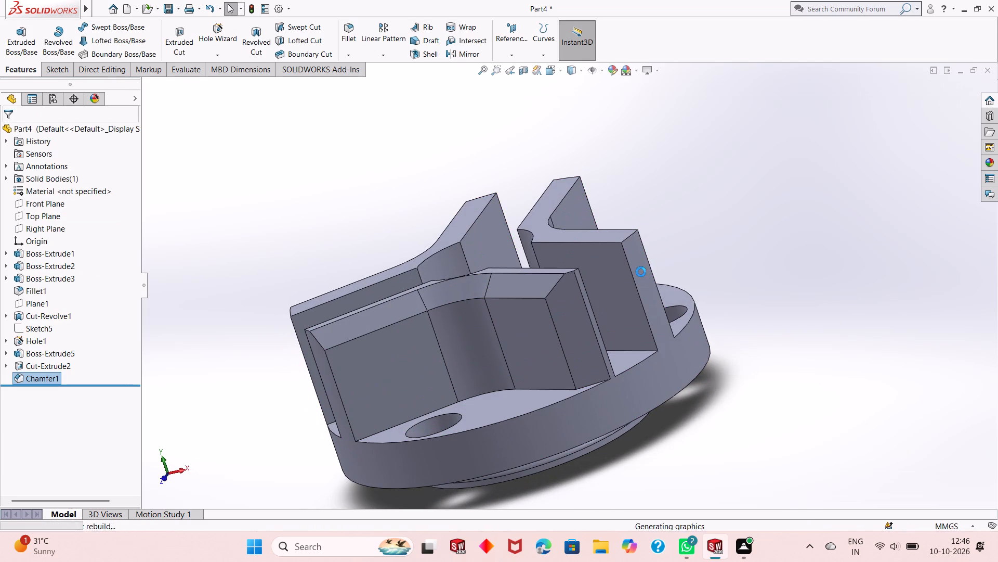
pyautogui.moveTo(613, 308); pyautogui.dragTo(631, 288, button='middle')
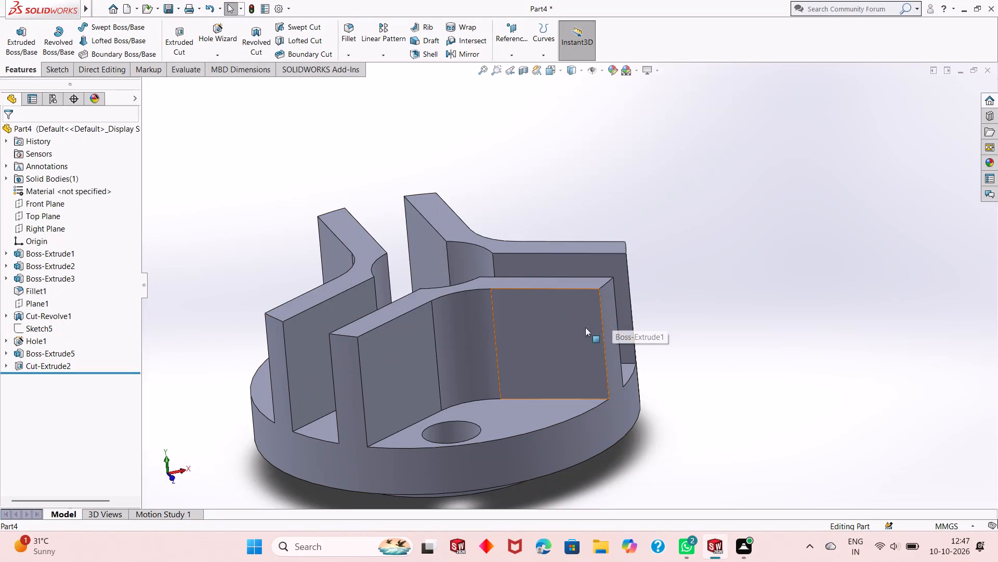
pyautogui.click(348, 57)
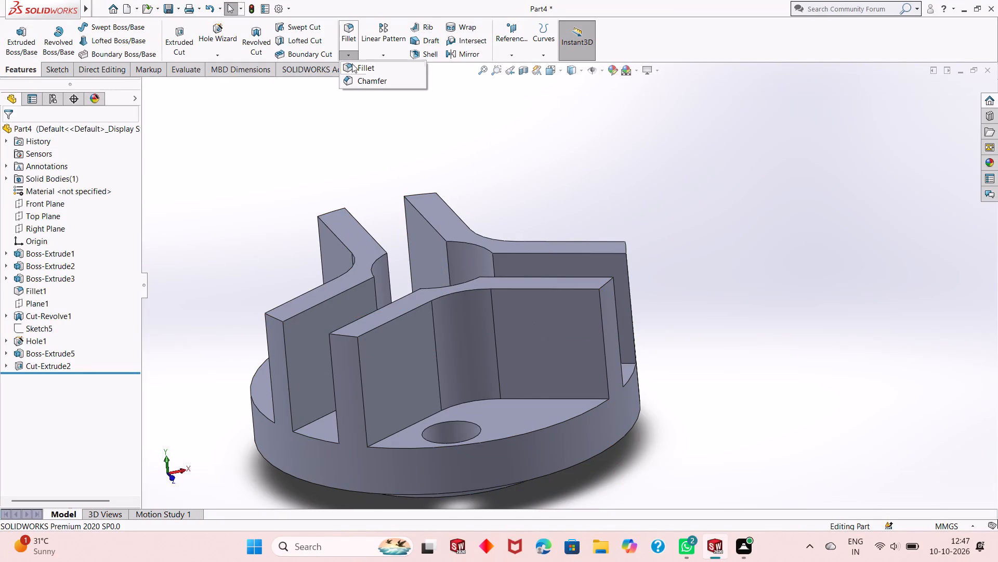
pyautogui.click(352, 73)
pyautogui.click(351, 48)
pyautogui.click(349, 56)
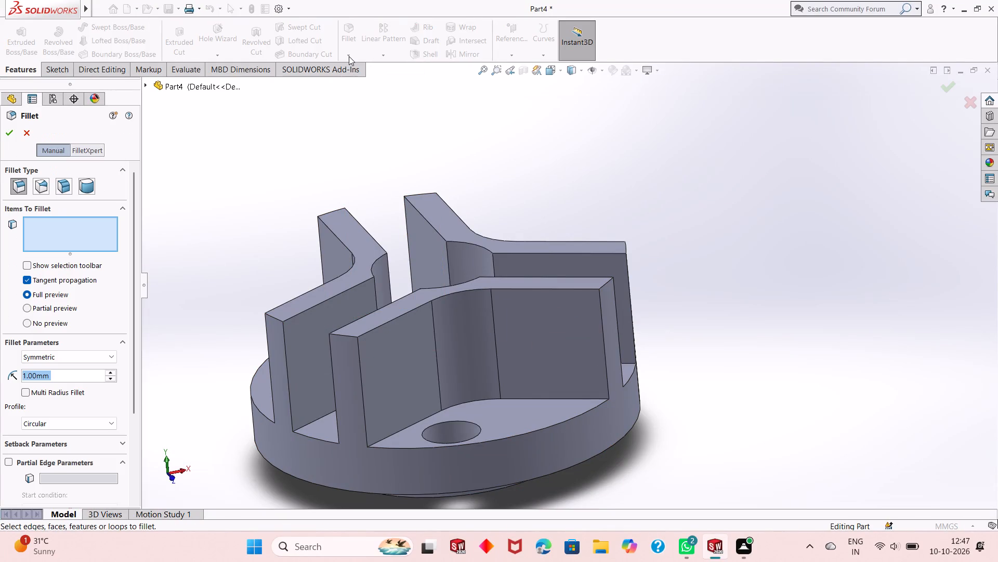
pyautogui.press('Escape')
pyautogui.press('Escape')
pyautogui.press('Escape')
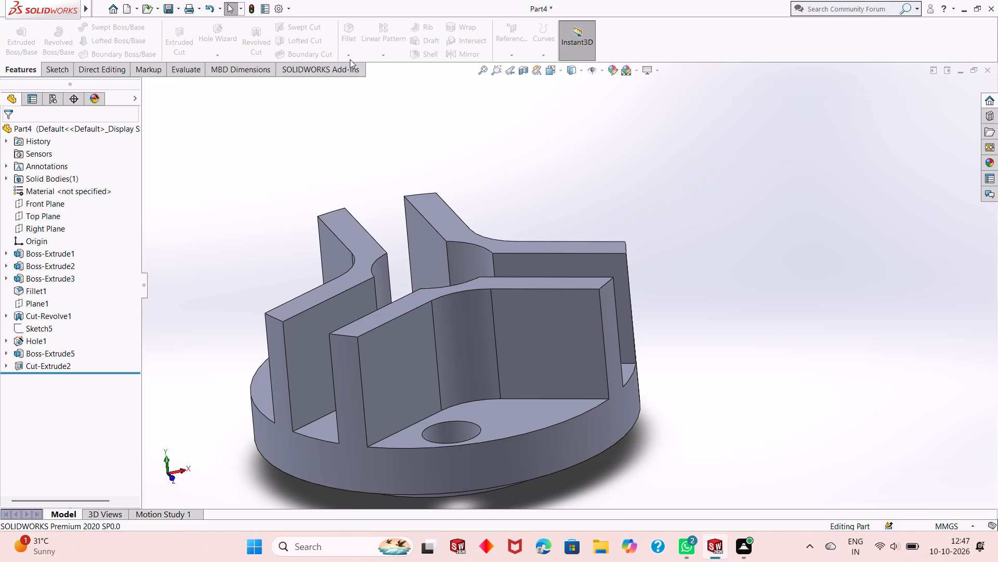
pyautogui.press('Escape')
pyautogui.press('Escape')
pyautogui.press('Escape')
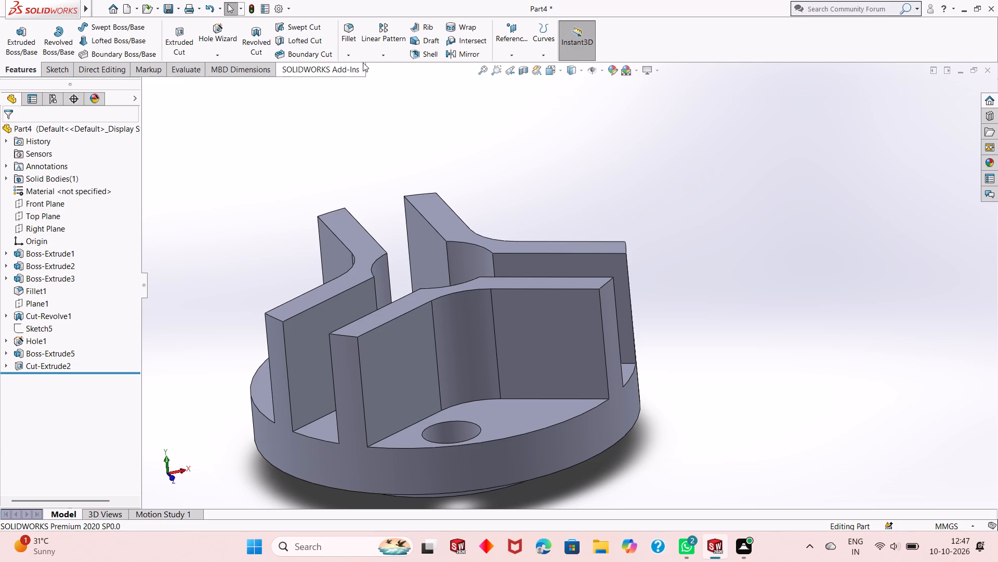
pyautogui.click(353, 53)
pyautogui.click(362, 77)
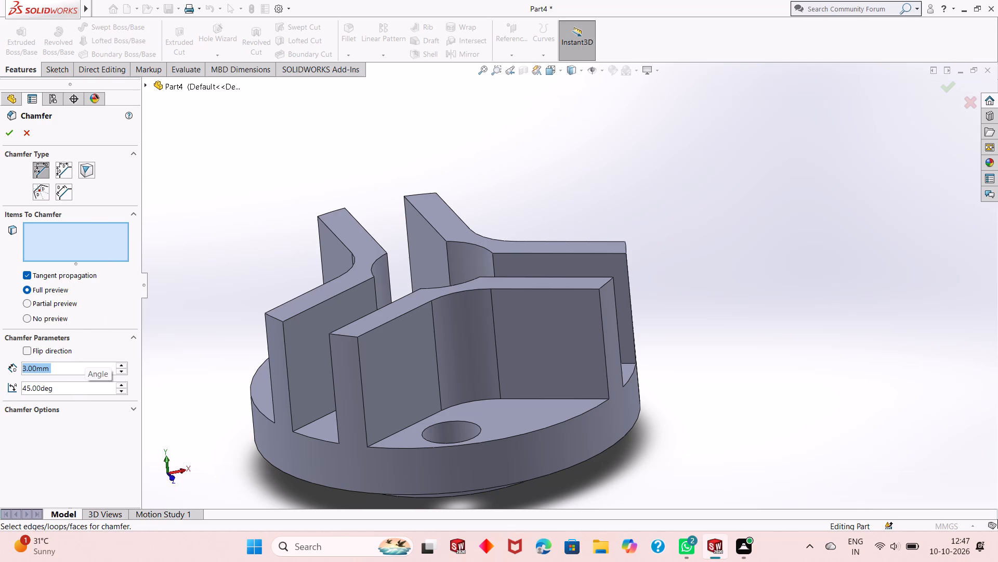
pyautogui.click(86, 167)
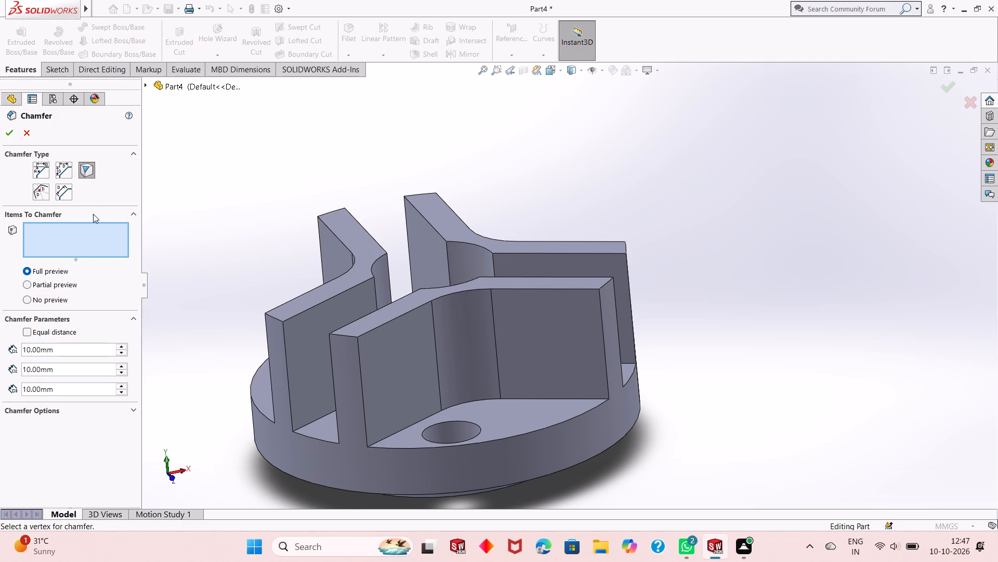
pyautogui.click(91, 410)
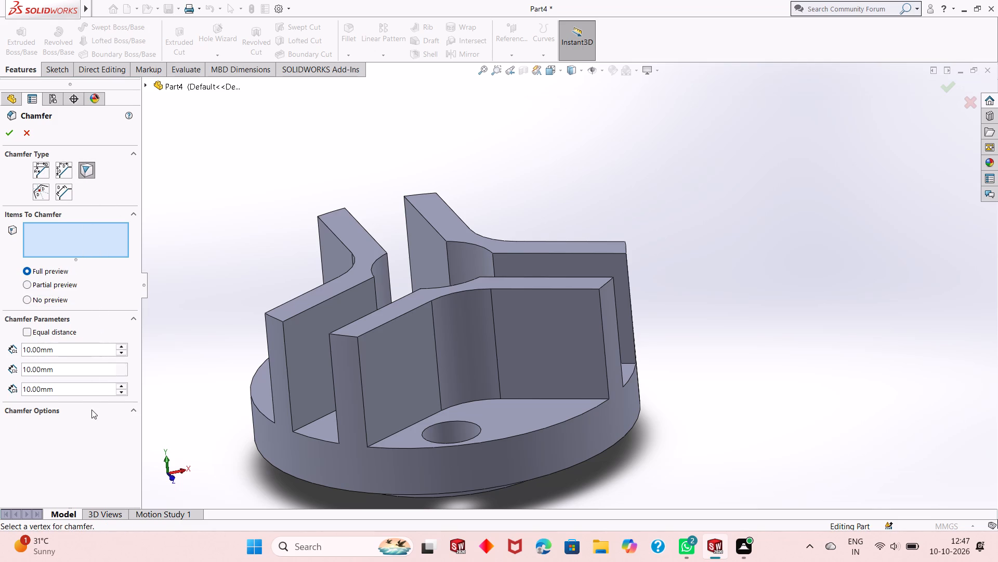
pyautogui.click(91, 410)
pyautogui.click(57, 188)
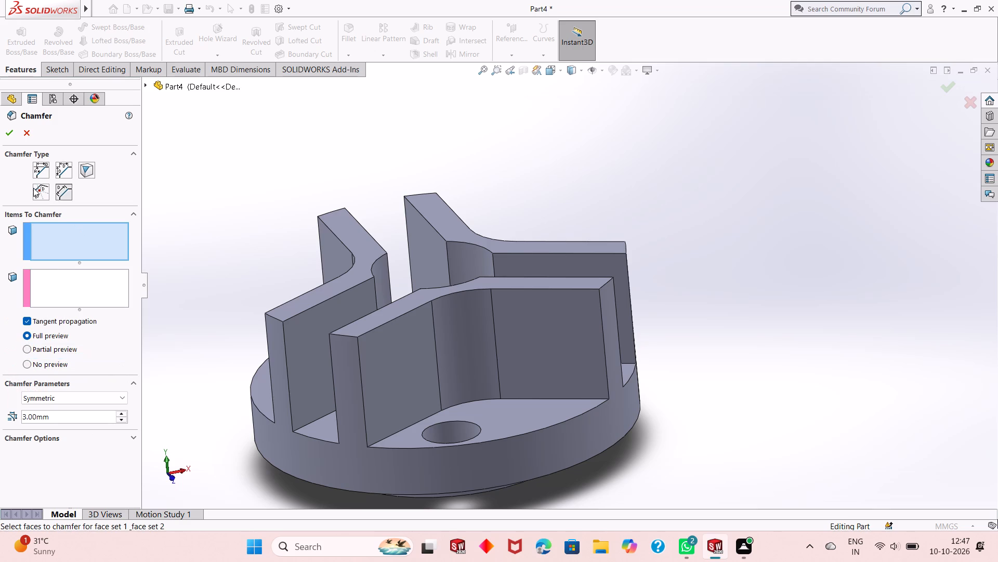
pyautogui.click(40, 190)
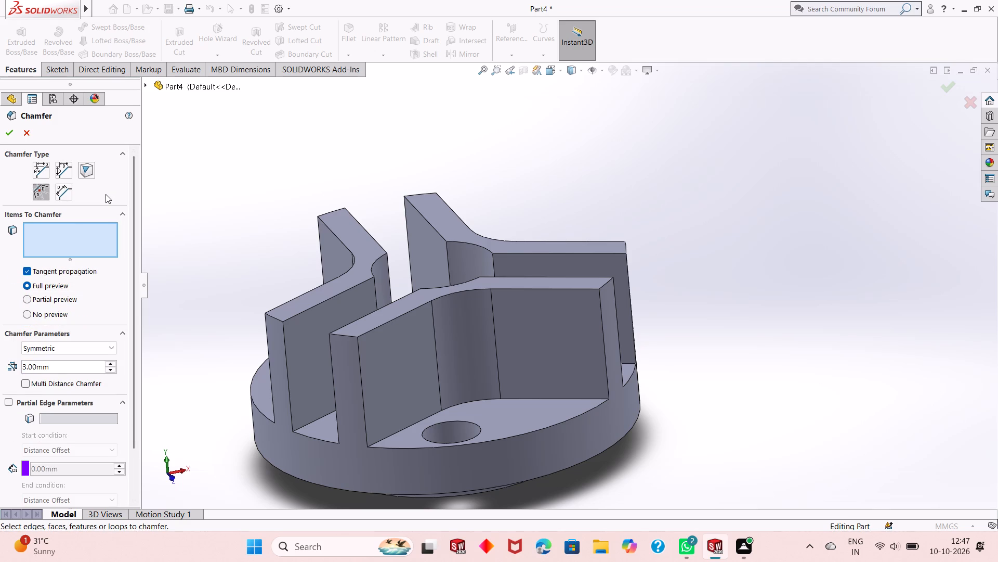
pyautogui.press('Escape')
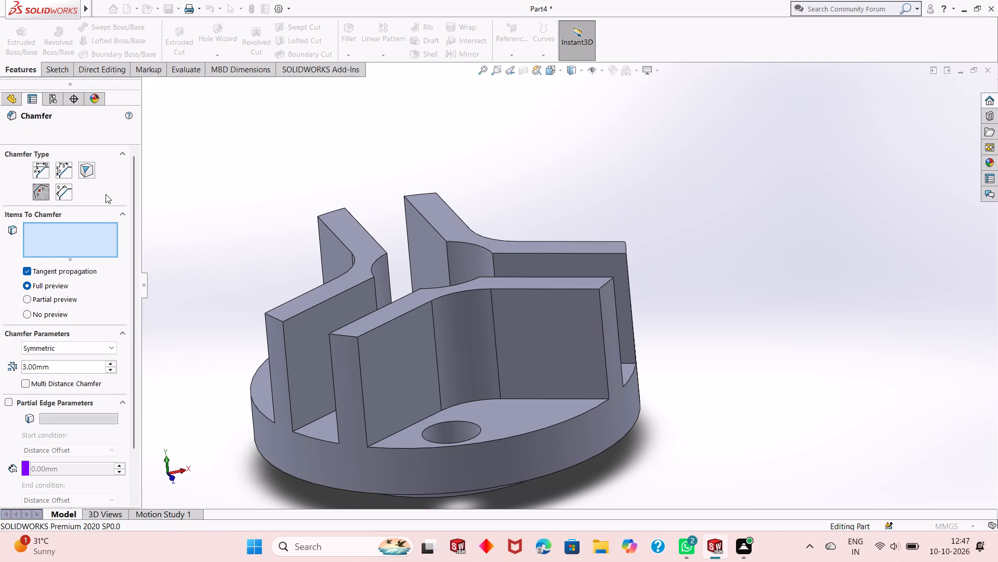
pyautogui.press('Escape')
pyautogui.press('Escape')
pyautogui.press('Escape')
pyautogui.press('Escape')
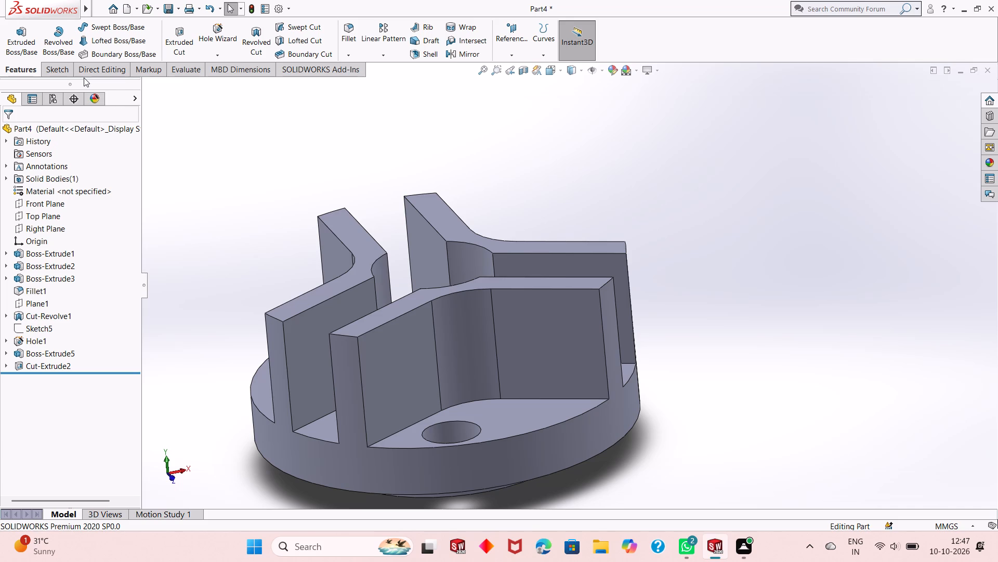
# Start a new sketch on the flat side face of the front arm wall that faces the counterbored hole.
pyautogui.click(65, 69)
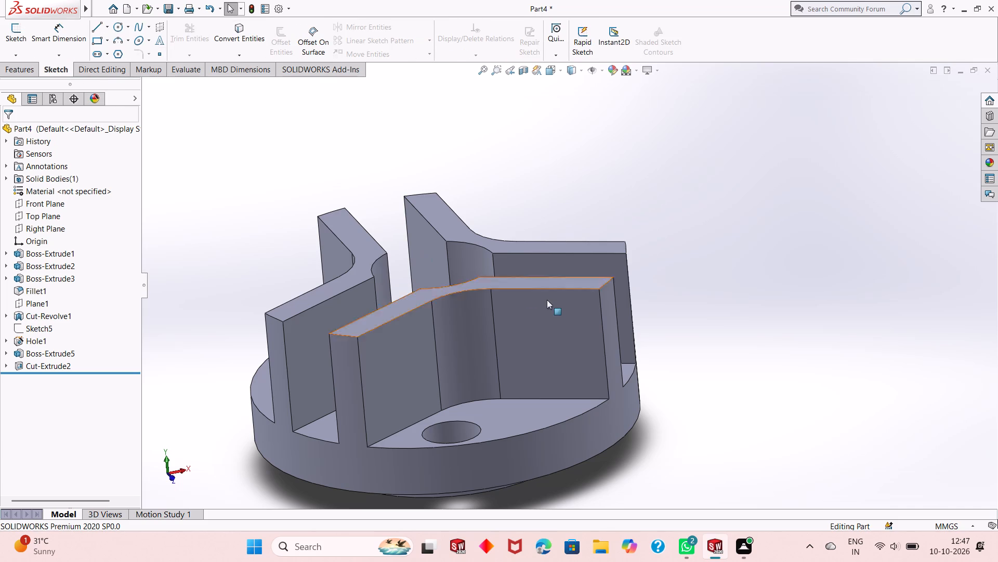
pyautogui.click(556, 311)
pyautogui.click(599, 277)
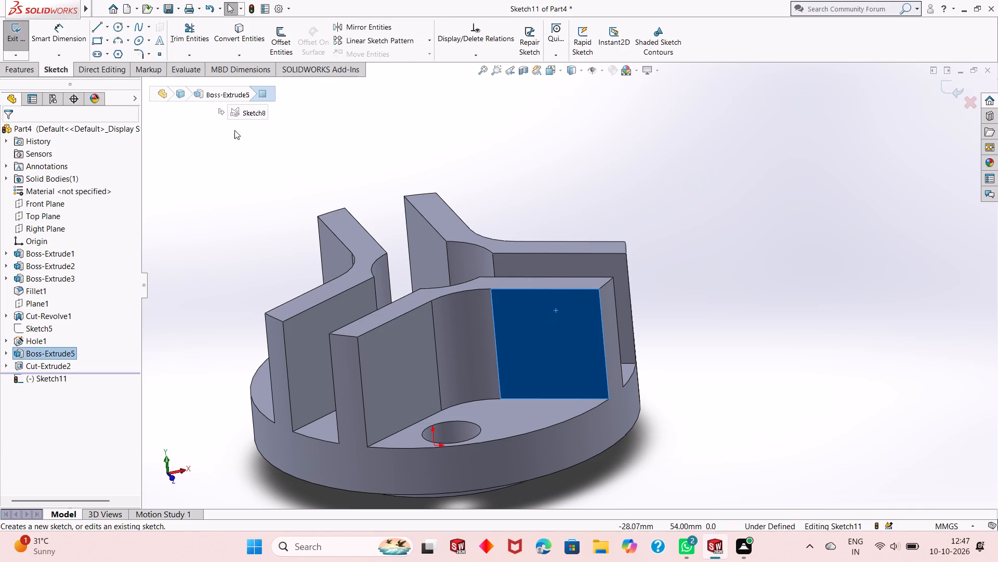
pyautogui.click(233, 196)
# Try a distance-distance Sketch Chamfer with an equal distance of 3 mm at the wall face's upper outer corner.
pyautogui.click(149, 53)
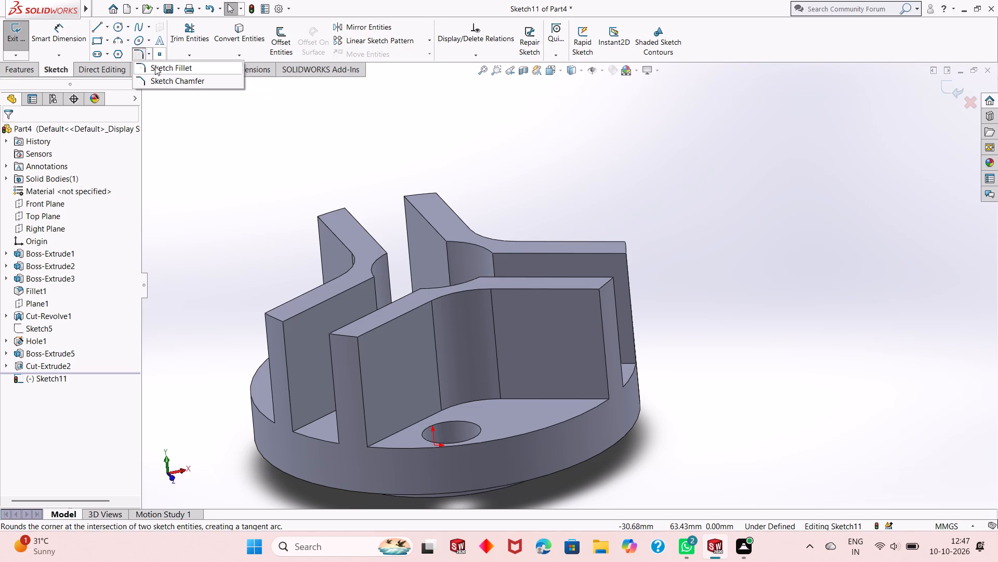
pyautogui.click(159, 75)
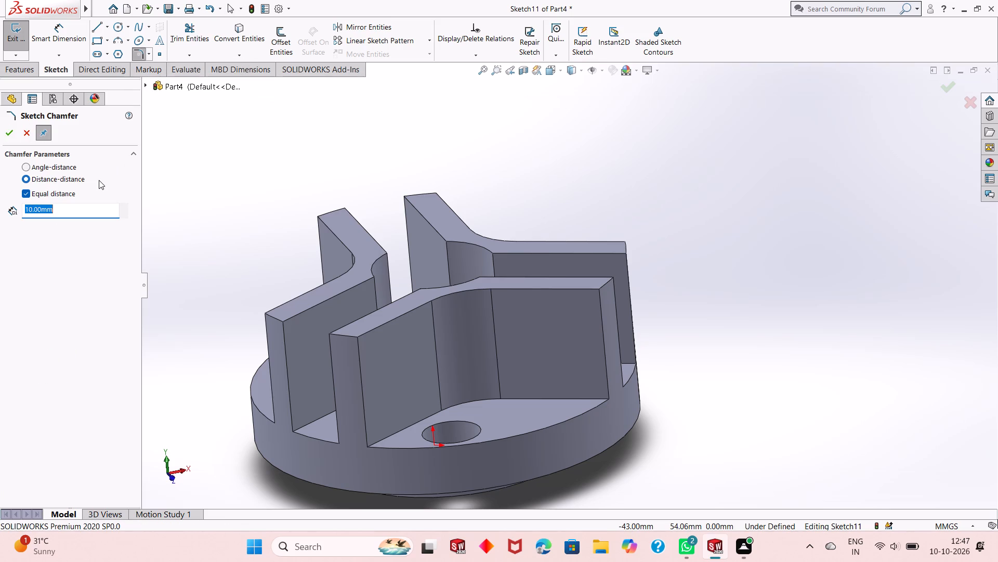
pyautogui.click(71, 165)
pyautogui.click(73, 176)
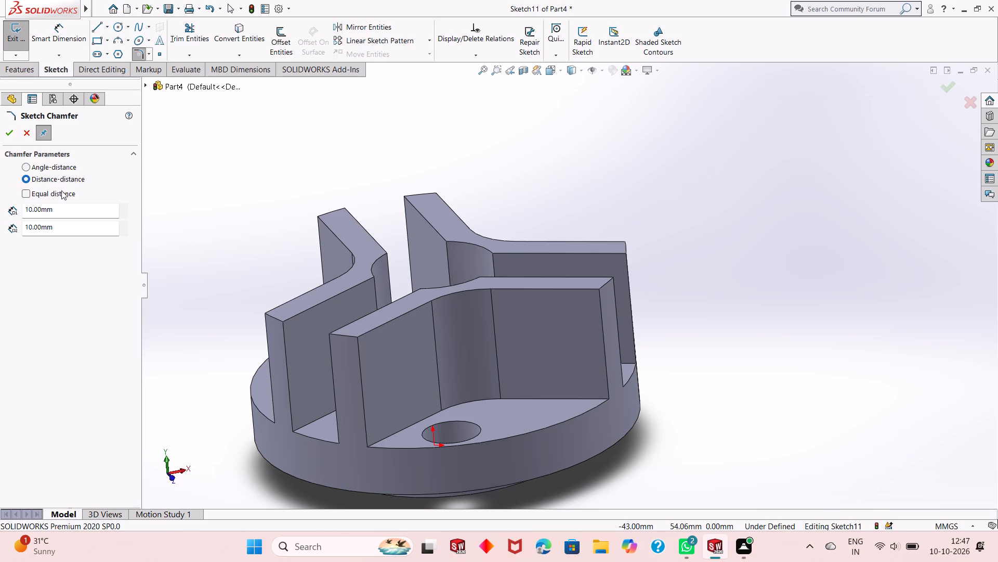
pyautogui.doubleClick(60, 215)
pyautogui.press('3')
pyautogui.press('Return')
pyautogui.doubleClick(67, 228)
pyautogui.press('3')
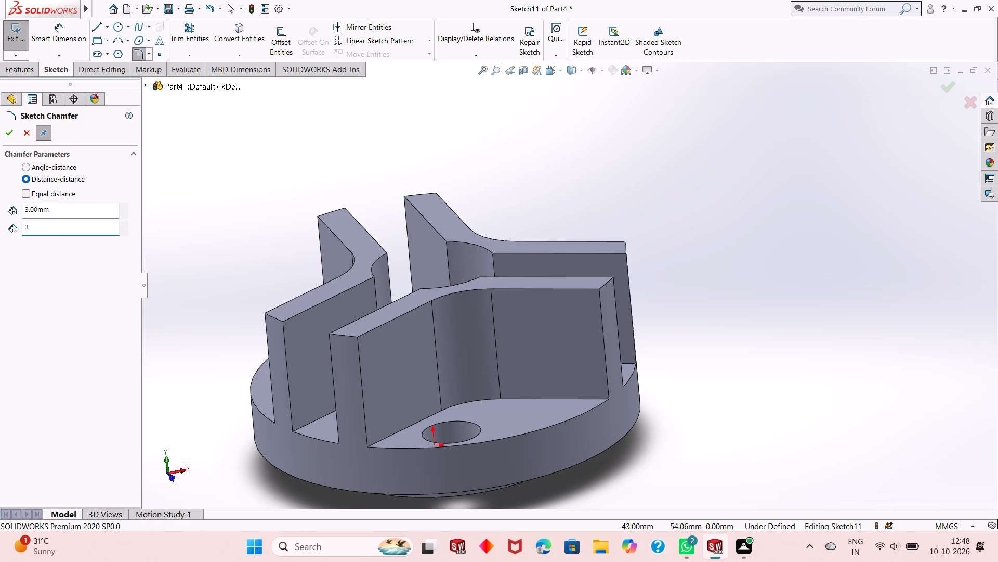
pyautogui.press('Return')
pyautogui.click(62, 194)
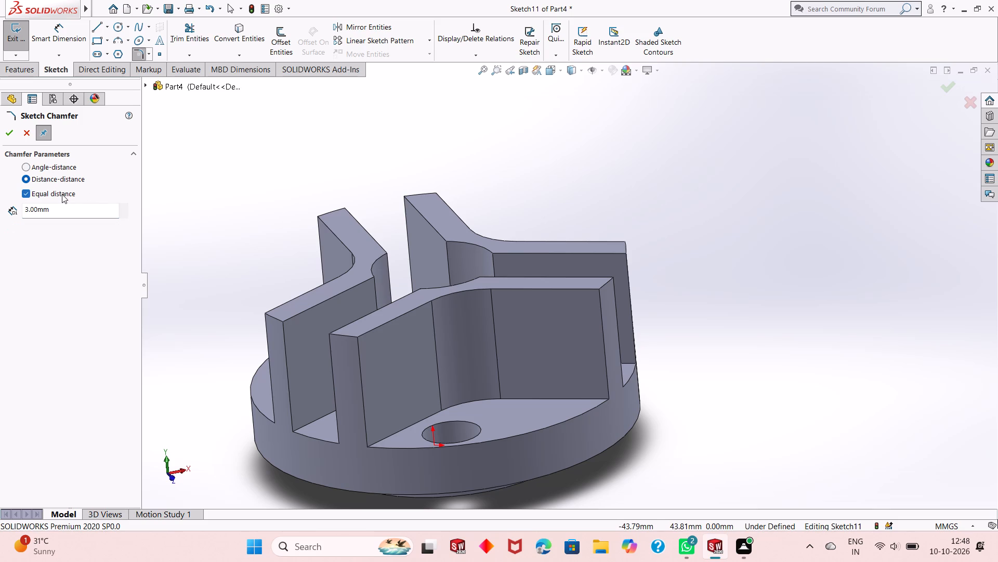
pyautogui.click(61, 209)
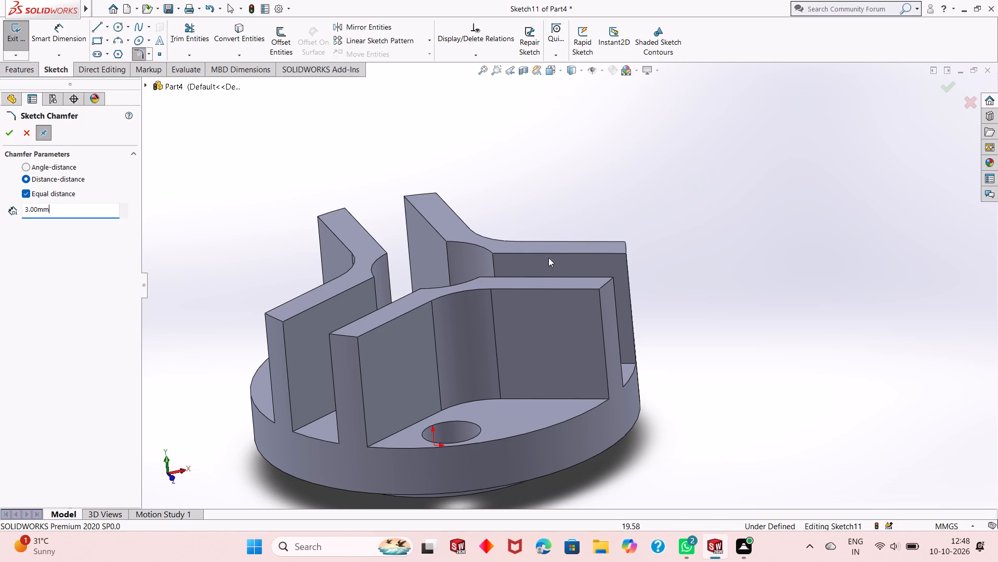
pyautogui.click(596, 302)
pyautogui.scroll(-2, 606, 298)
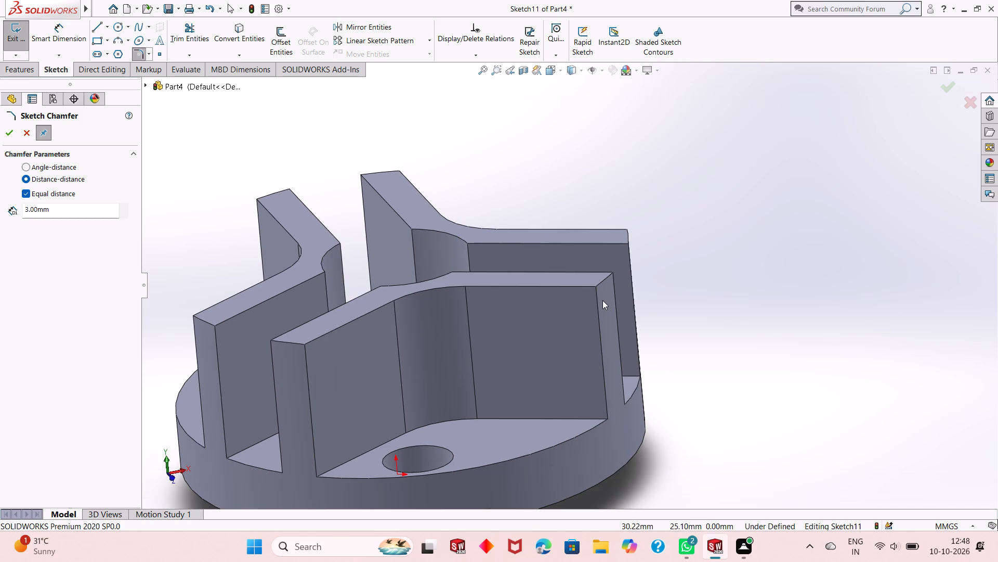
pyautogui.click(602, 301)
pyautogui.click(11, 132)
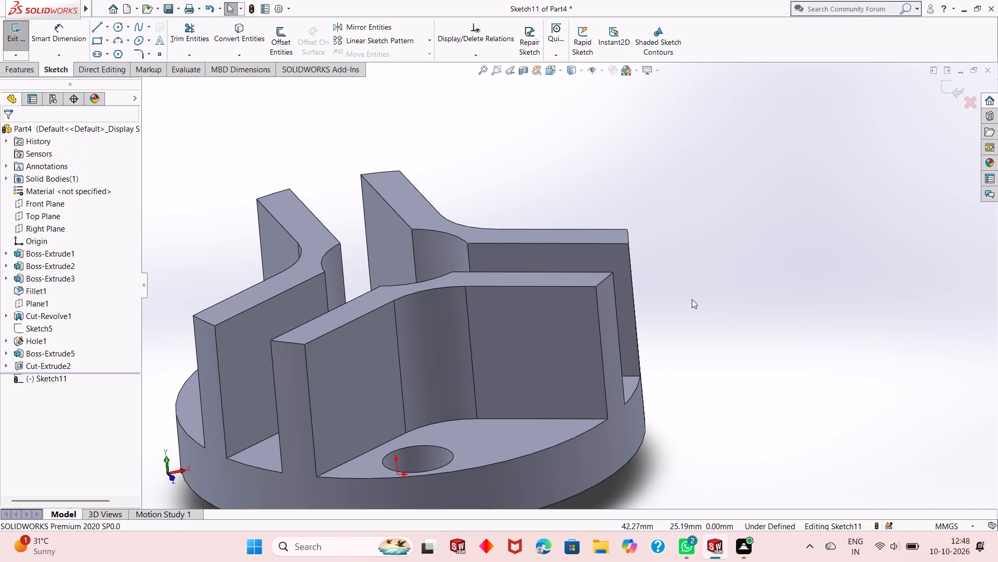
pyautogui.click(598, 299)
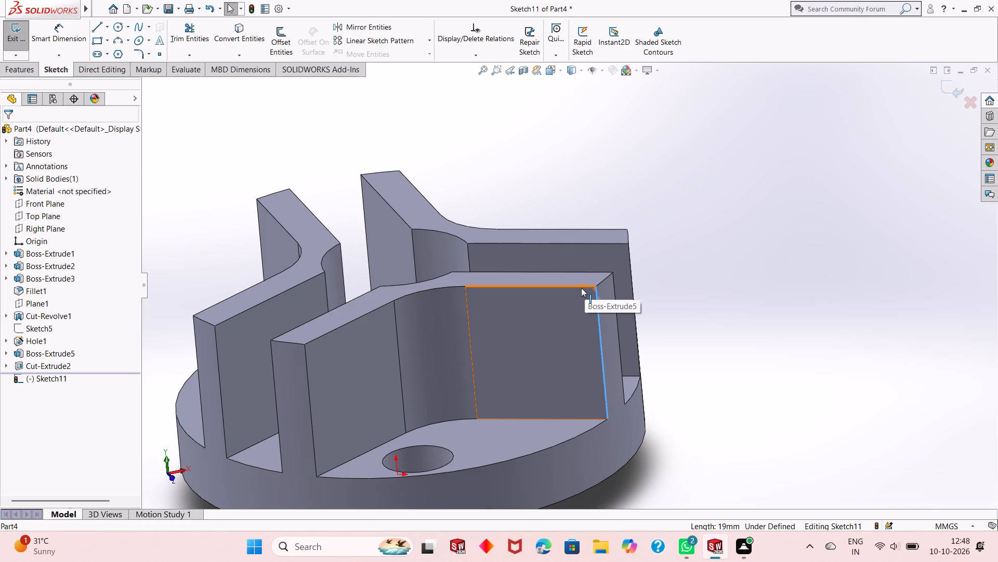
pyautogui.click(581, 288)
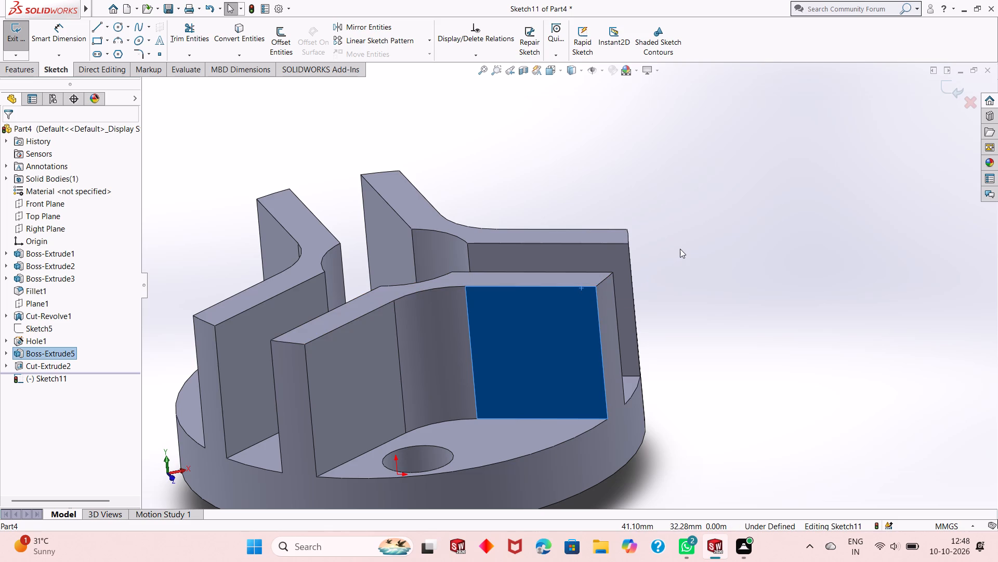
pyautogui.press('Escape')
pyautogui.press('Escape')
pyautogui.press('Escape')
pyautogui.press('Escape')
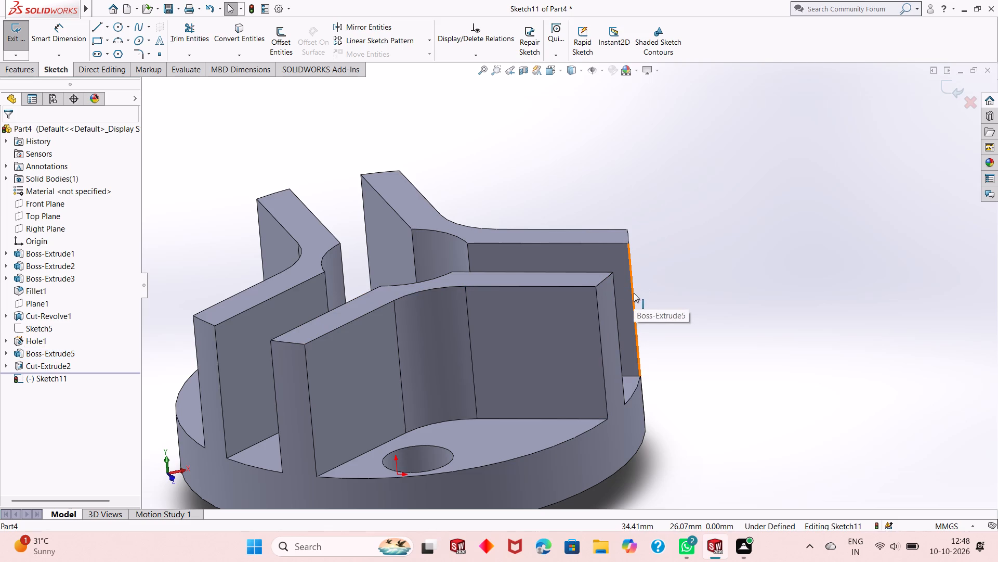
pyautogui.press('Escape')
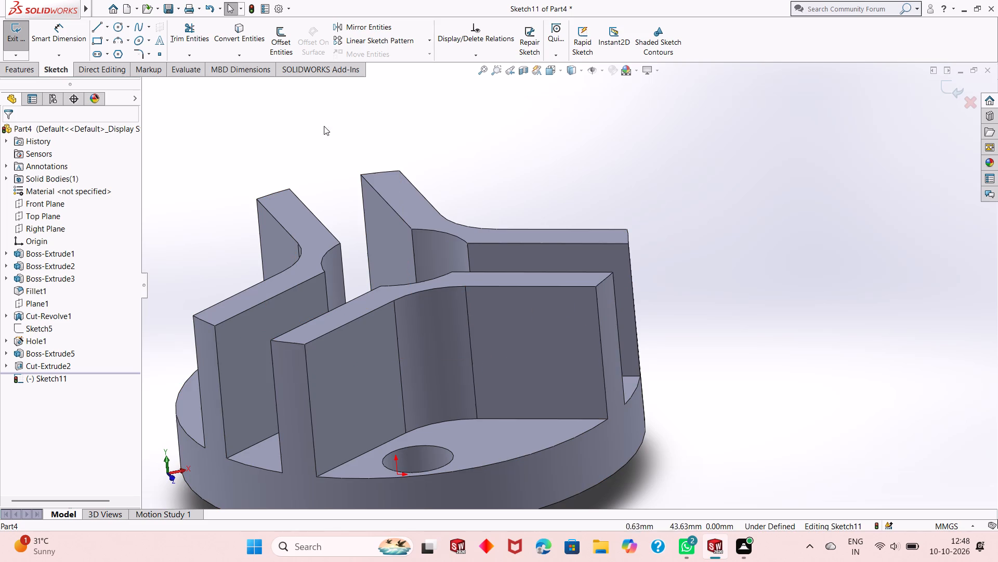
# Sketch a circle about 8 mm in diameter on the wall's flat side face, centred about 9.5 mm below its top edge and 8.9 mm from its outer edge.
pyautogui.hotkey('ctrl', '8')
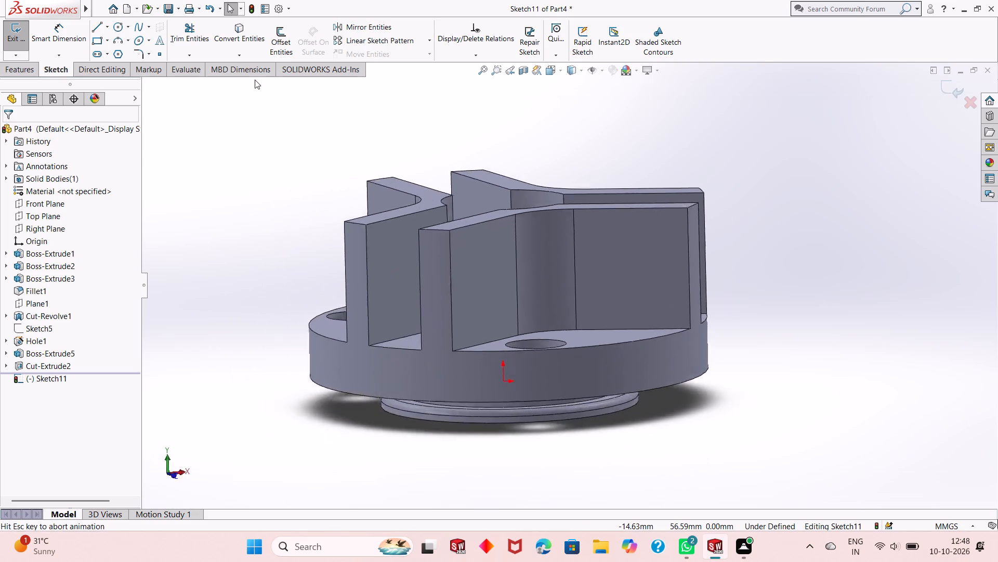
pyautogui.scroll(-3, 771, 210)
pyautogui.moveTo(584, 232); pyautogui.dragTo(583, 327, button='middle')
pyautogui.scroll(1, 574, 328)
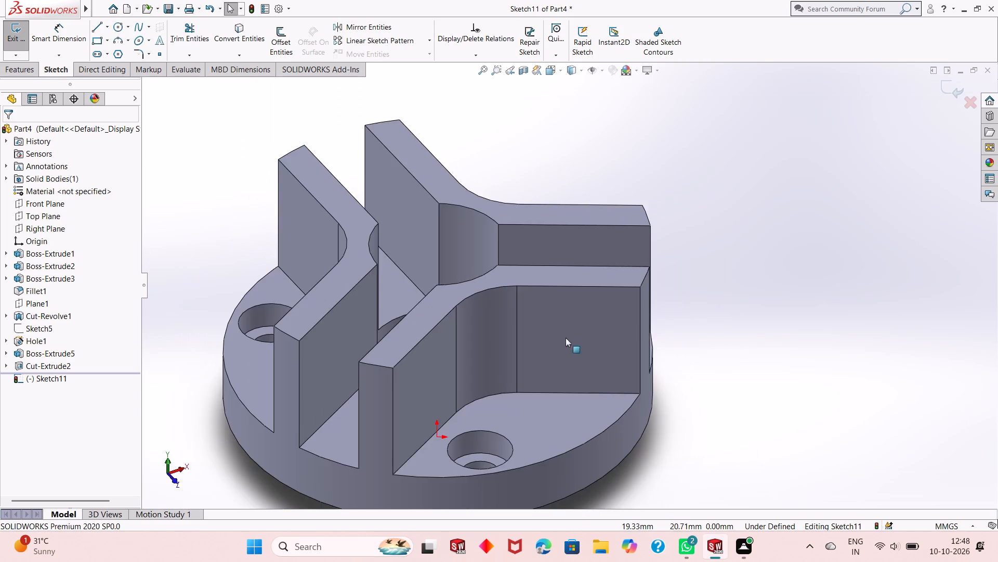
pyautogui.scroll(2, 566, 338)
pyautogui.moveTo(554, 387); pyautogui.dragTo(548, 346, button='middle')
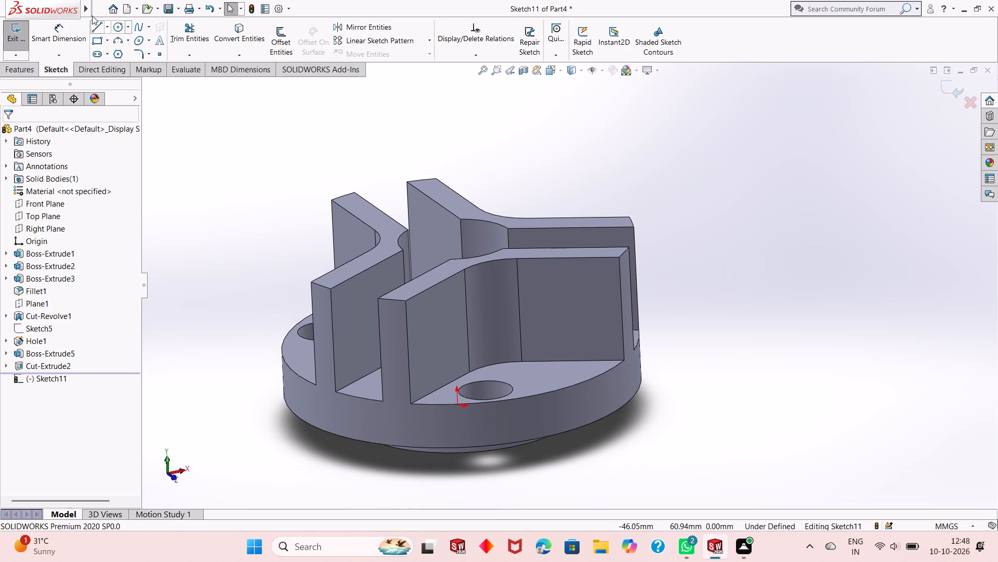
pyautogui.click(112, 27)
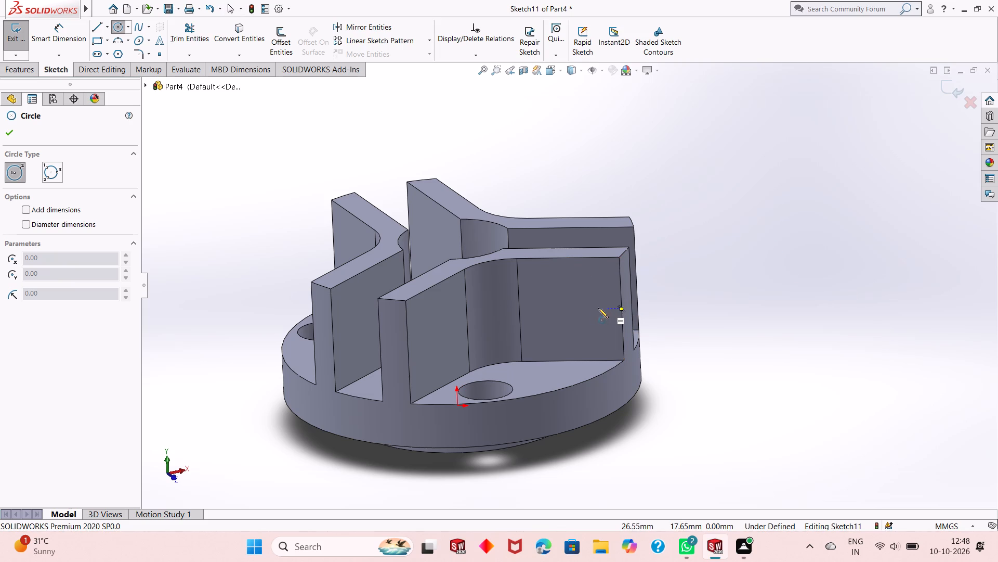
pyautogui.click(572, 308)
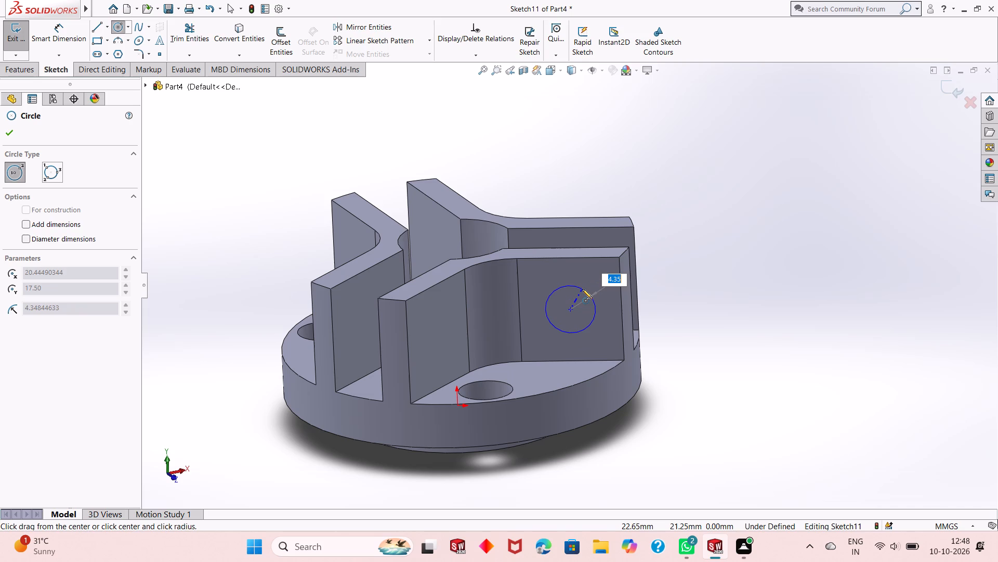
pyautogui.click(583, 291)
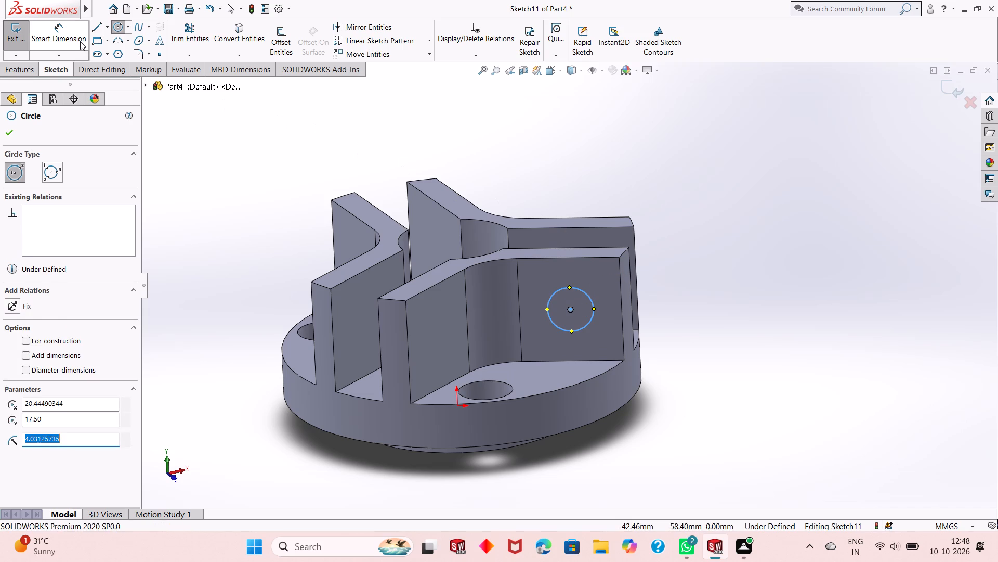
# Dimension the circle's diameter to 6 mm.
pyautogui.click(80, 41)
pyautogui.click(584, 326)
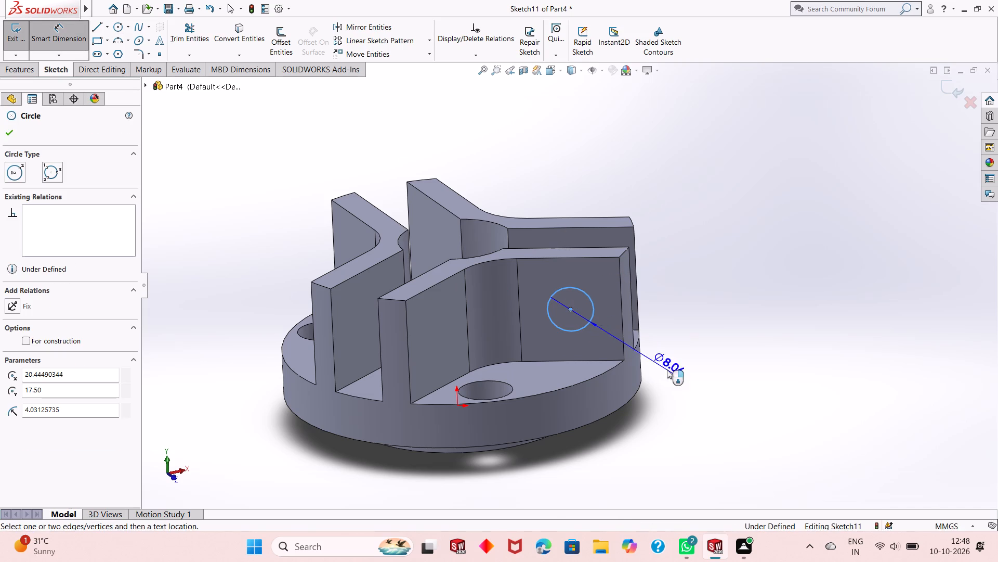
pyautogui.click(679, 374)
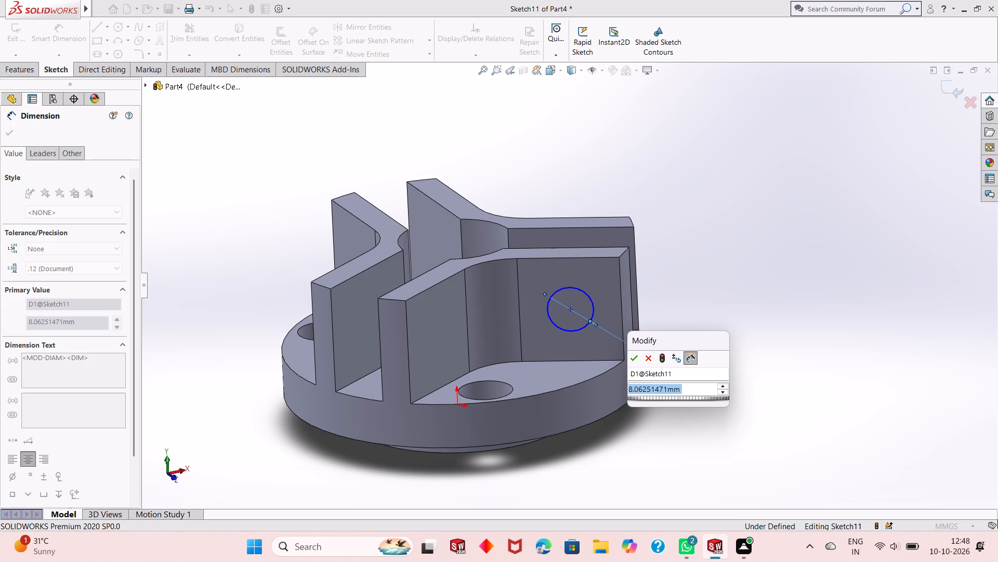
pyautogui.press('6')
pyautogui.press('Return')
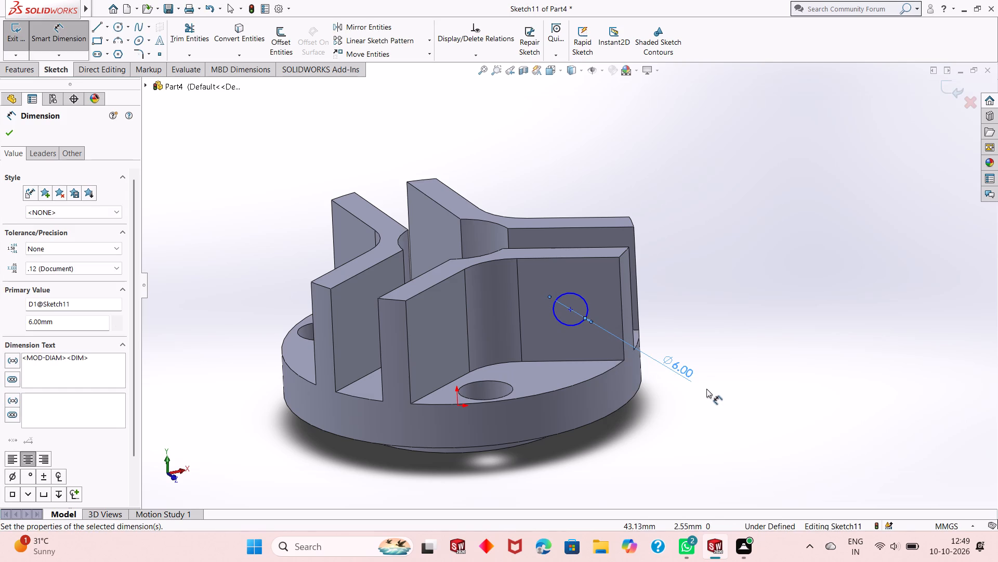
pyautogui.press('Escape')
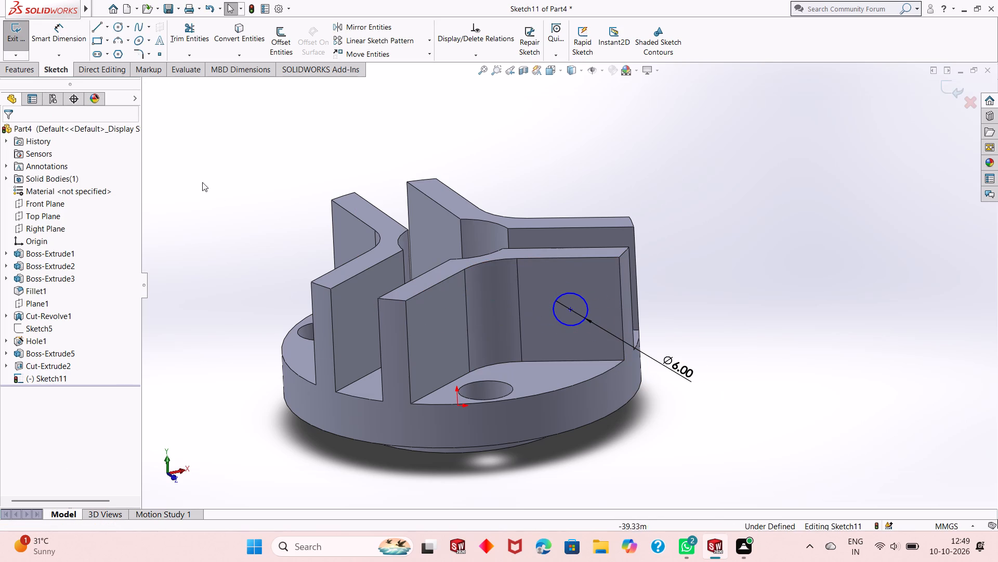
# Dimension the circle's centre from the wall face's top edge and from its outer vertical edge, keeping the distances as drawn.
pyautogui.click(73, 40)
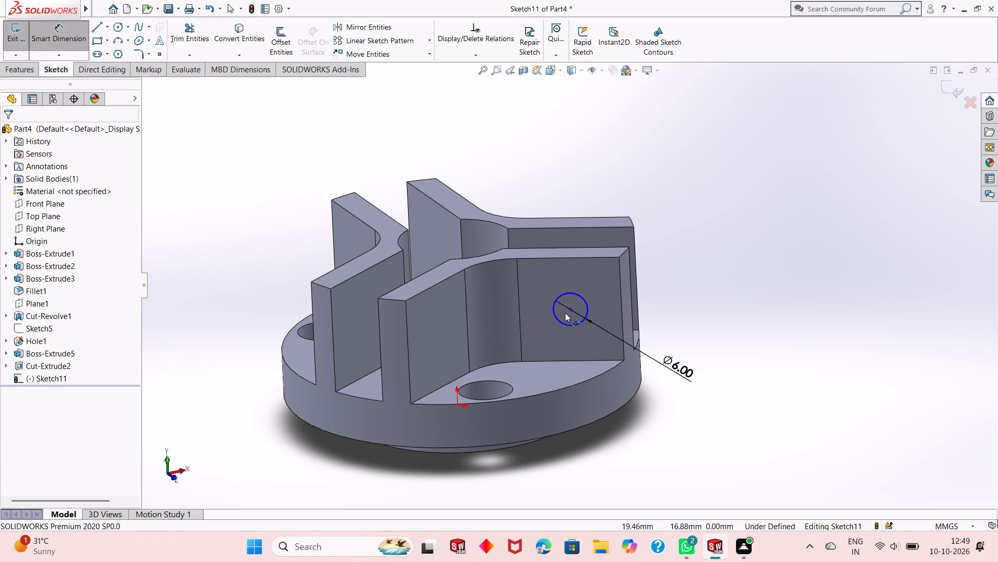
pyautogui.click(569, 310)
pyautogui.click(581, 258)
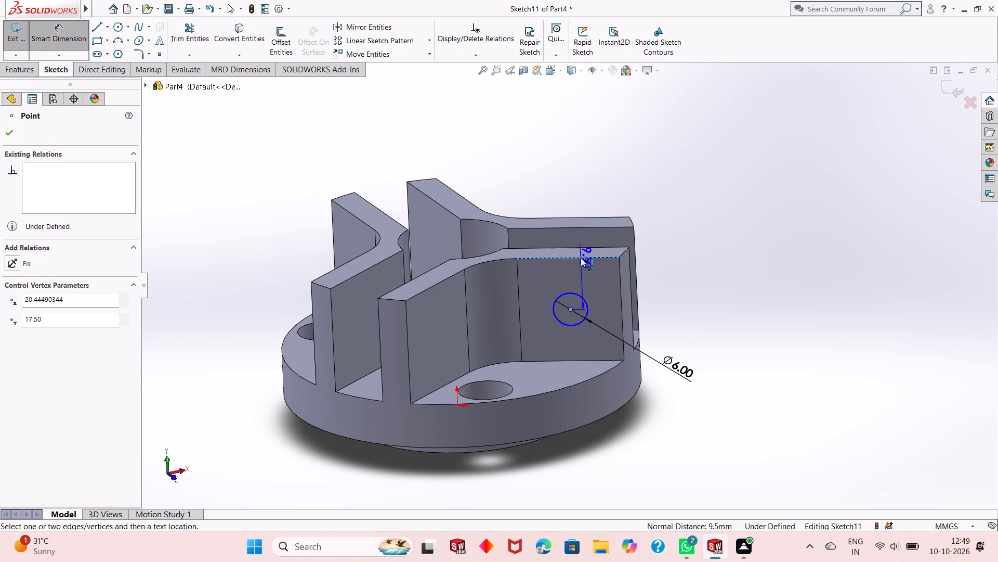
pyautogui.click(679, 269)
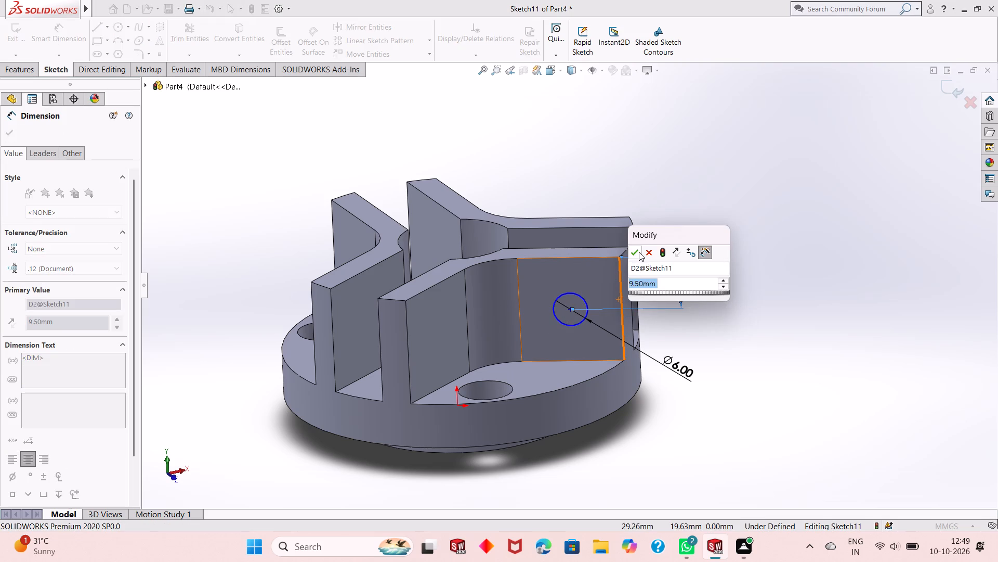
pyautogui.click(639, 252)
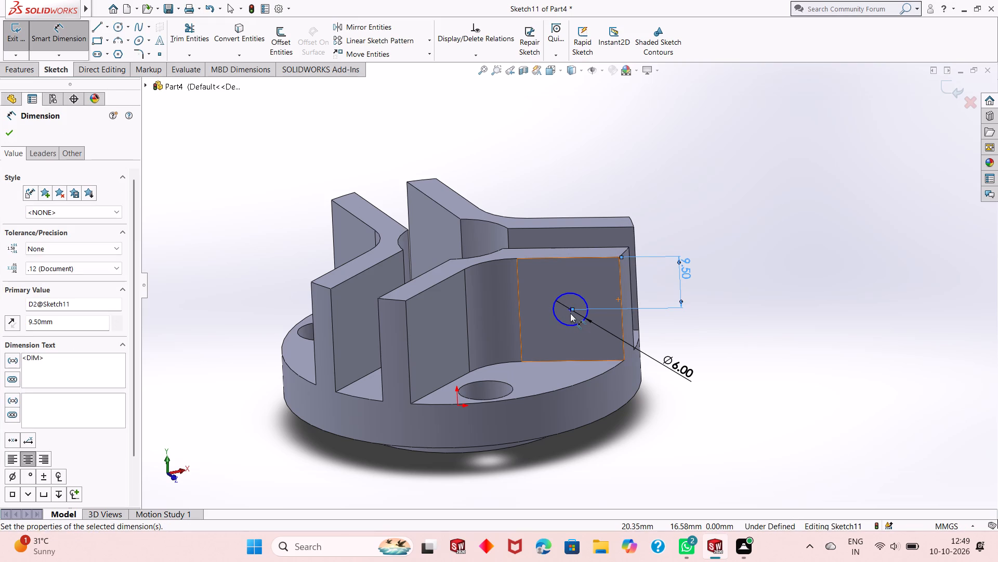
pyautogui.click(570, 311)
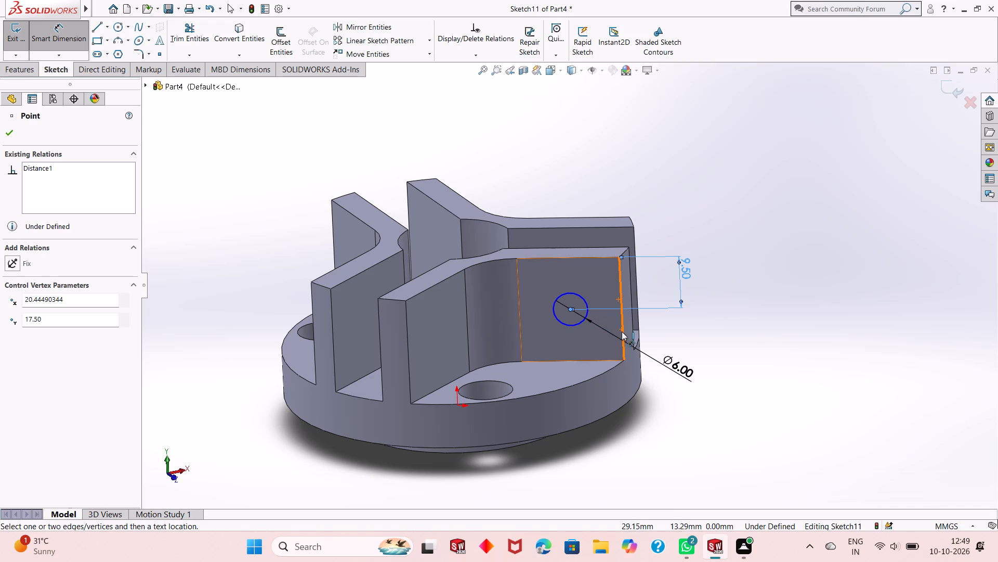
pyautogui.click(622, 331)
pyautogui.click(642, 371)
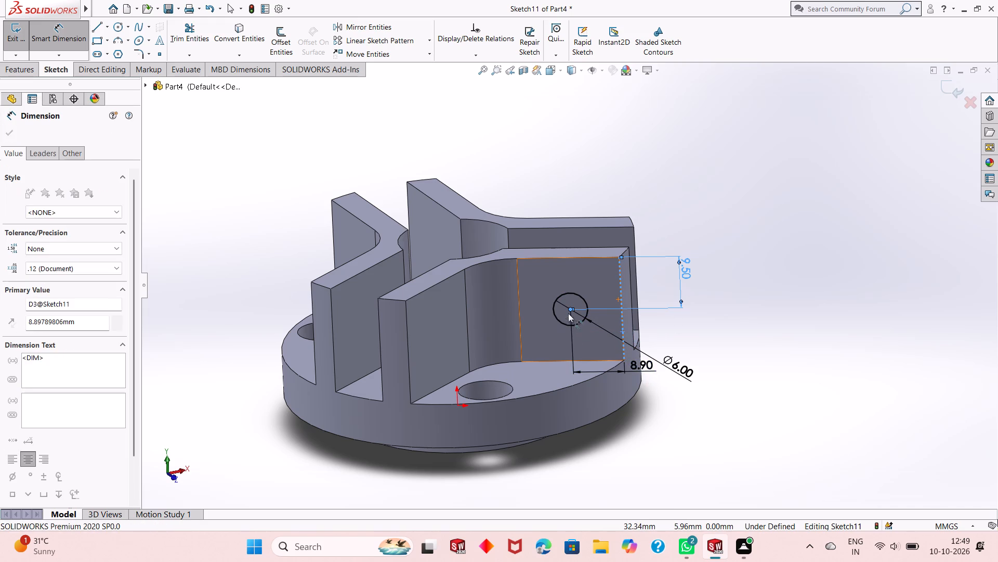
pyautogui.click(594, 355)
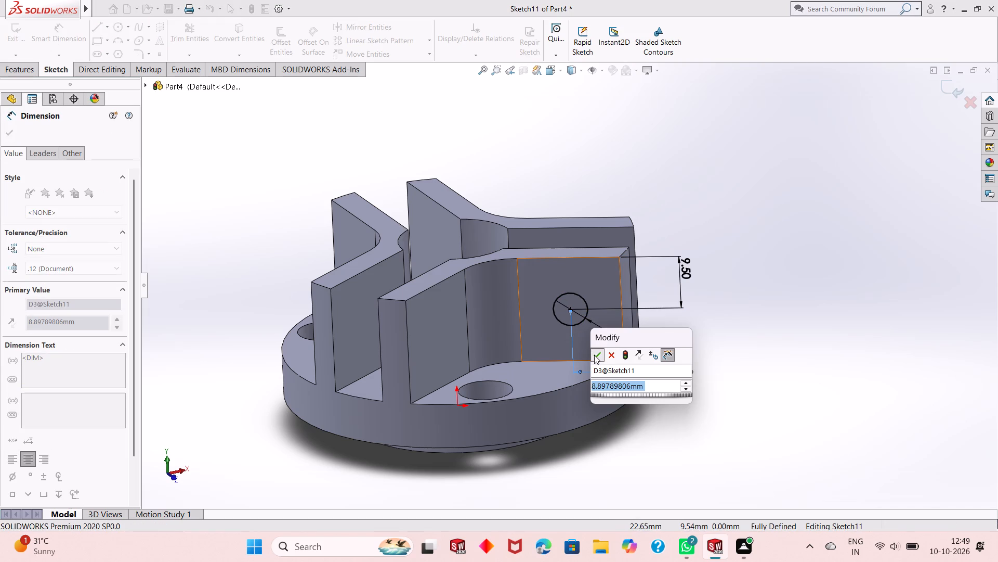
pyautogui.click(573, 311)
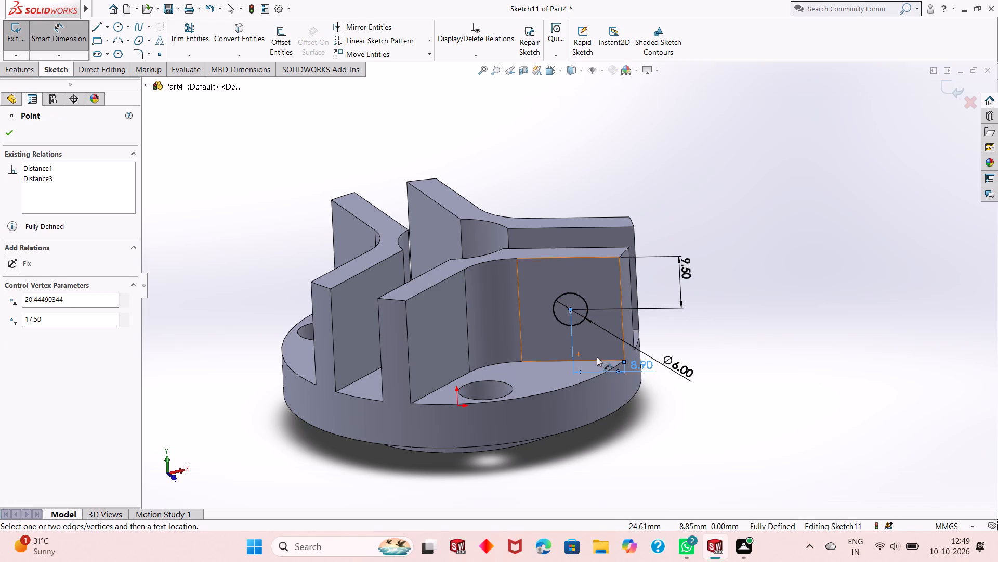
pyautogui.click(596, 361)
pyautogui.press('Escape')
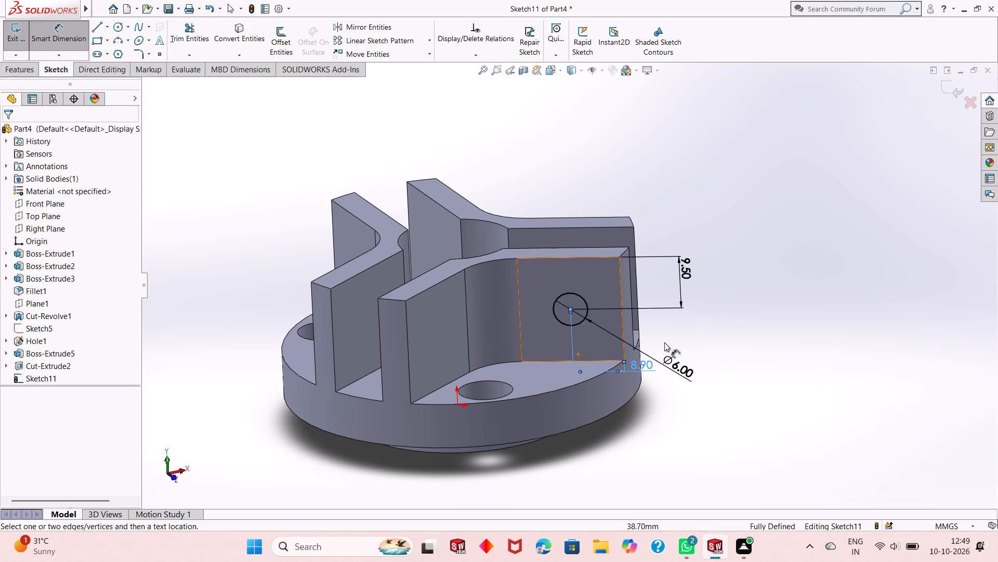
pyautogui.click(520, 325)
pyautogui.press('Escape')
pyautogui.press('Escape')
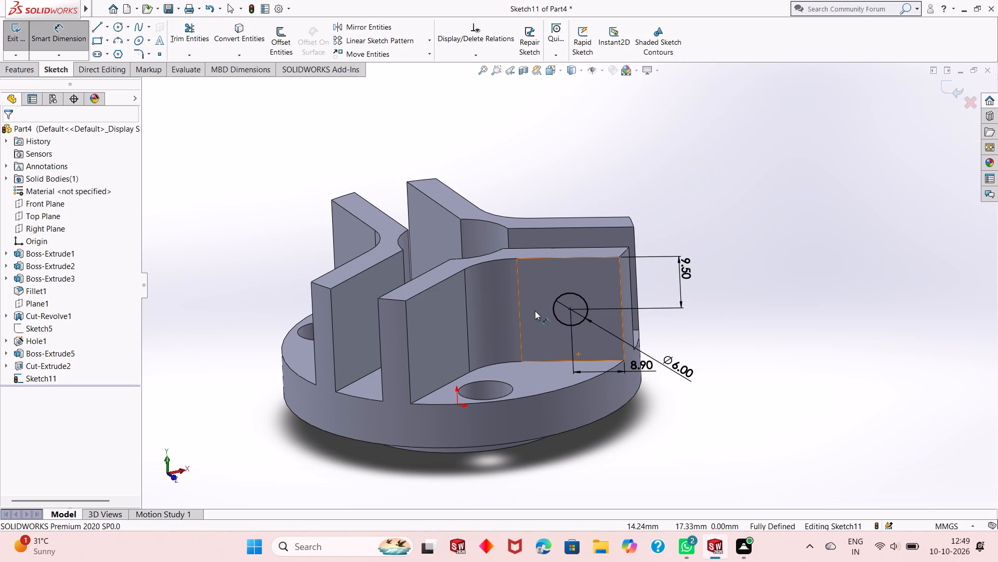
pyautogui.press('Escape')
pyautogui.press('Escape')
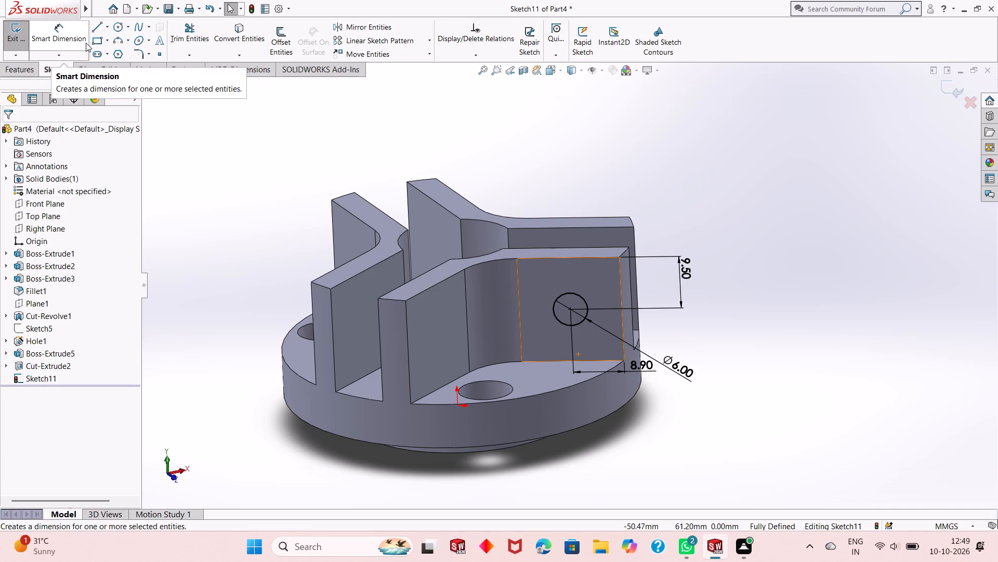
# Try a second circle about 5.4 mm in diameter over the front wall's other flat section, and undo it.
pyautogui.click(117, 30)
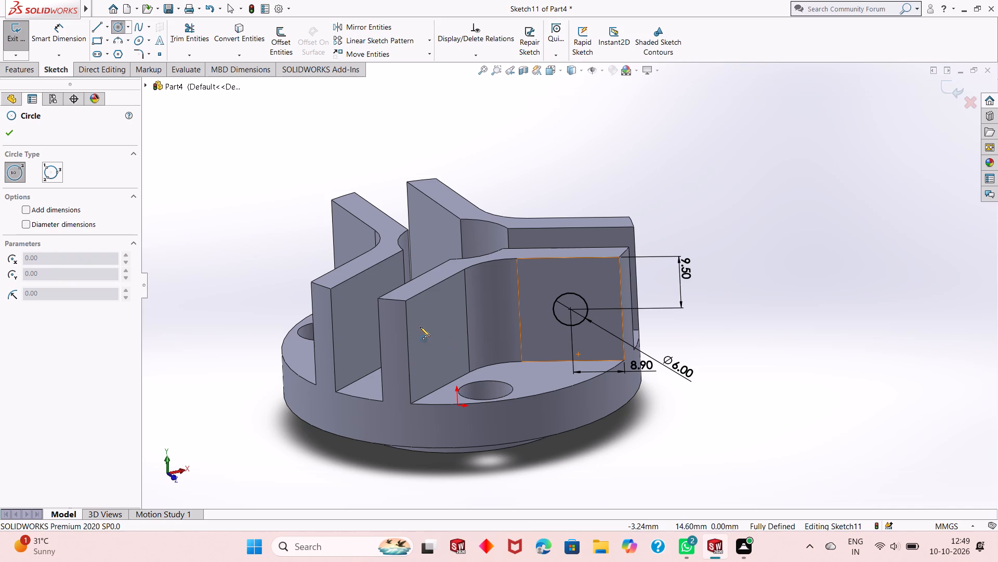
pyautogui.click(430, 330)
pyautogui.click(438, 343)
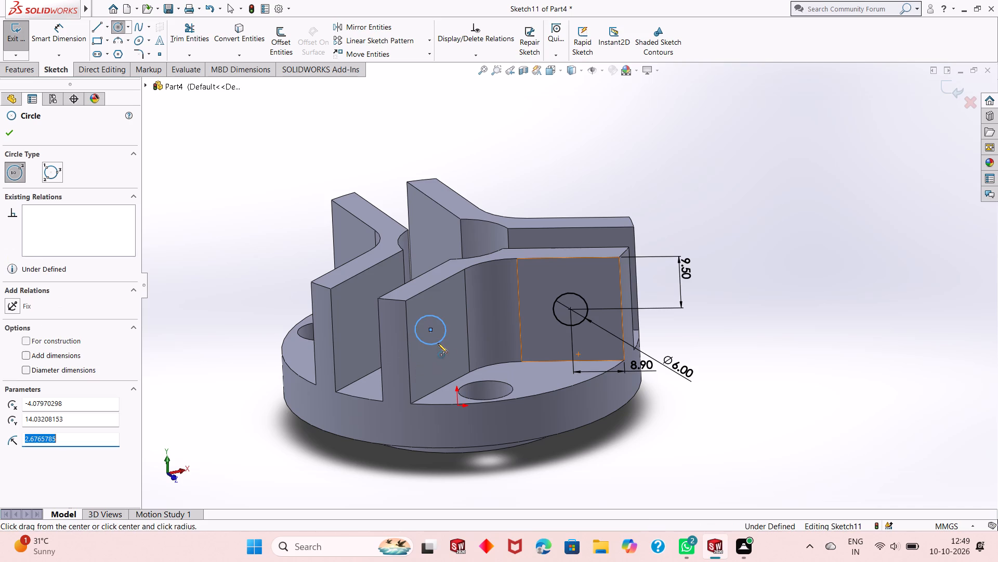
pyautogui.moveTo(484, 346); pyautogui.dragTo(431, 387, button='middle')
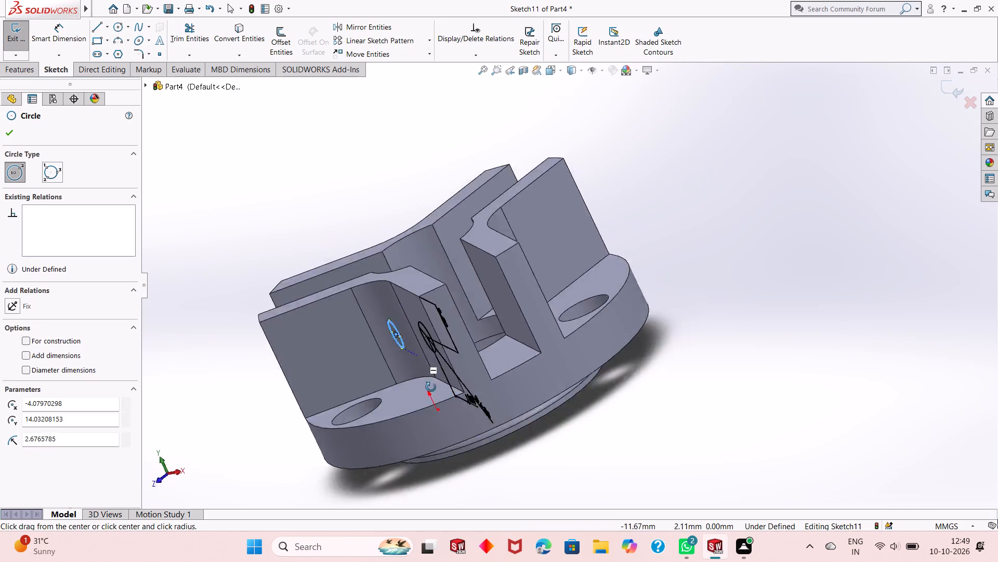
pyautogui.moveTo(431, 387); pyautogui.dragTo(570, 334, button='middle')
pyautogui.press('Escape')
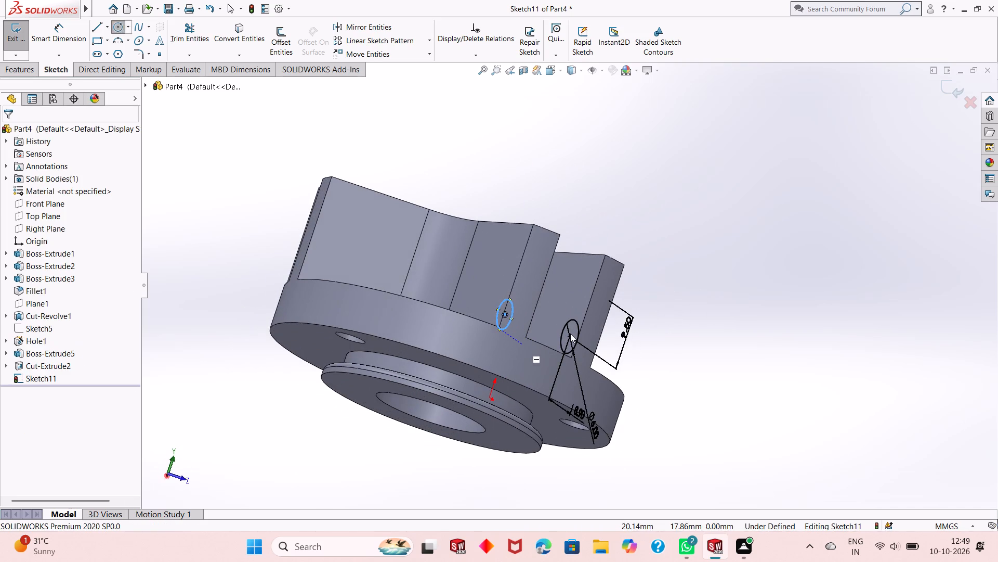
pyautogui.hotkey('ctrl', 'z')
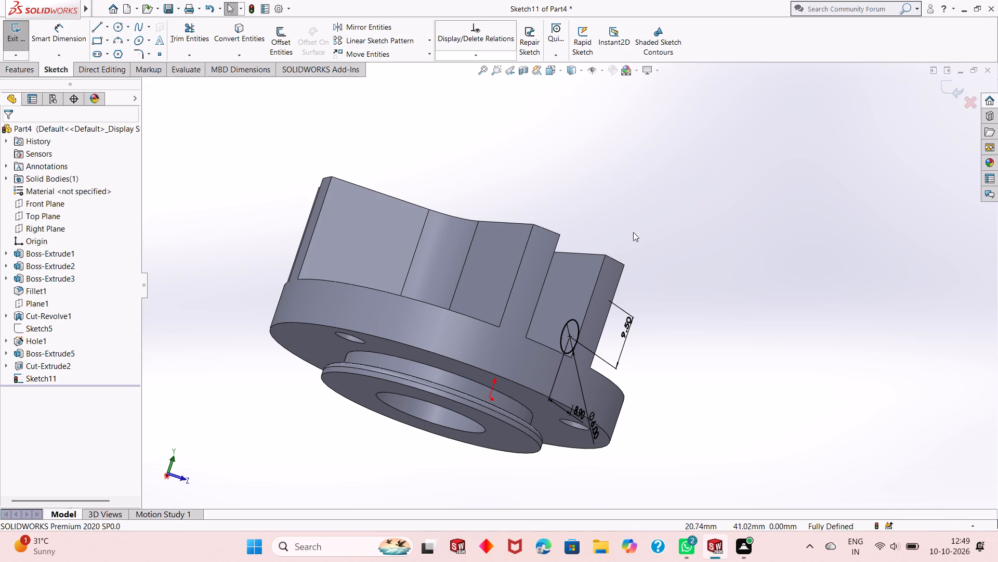
# Cut the 6 mm circle through the arm walls with an Extruded Cut set to Through All.
pyautogui.scroll(1, 589, 321)
pyautogui.moveTo(593, 289); pyautogui.dragTo(530, 362, button='middle')
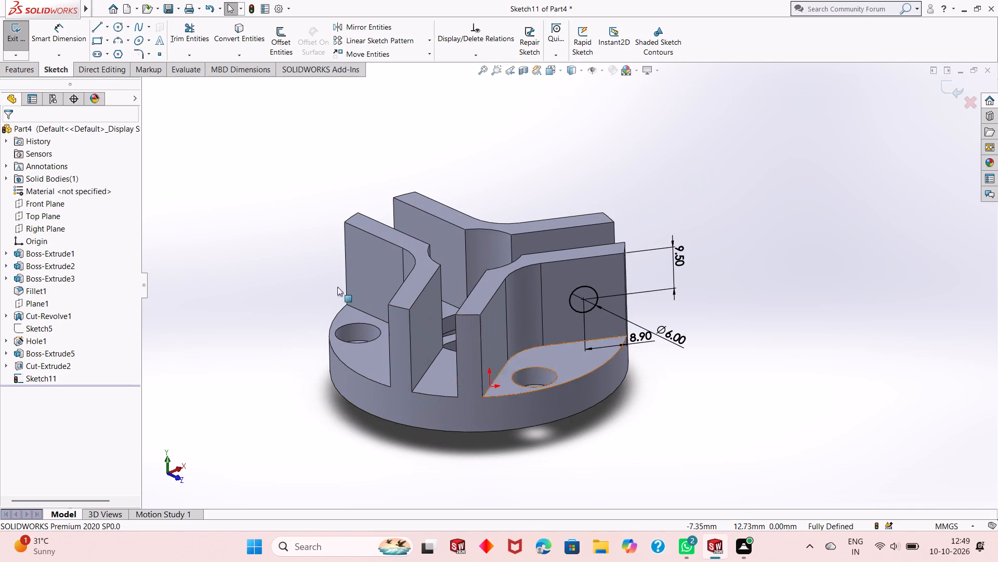
pyautogui.click(29, 73)
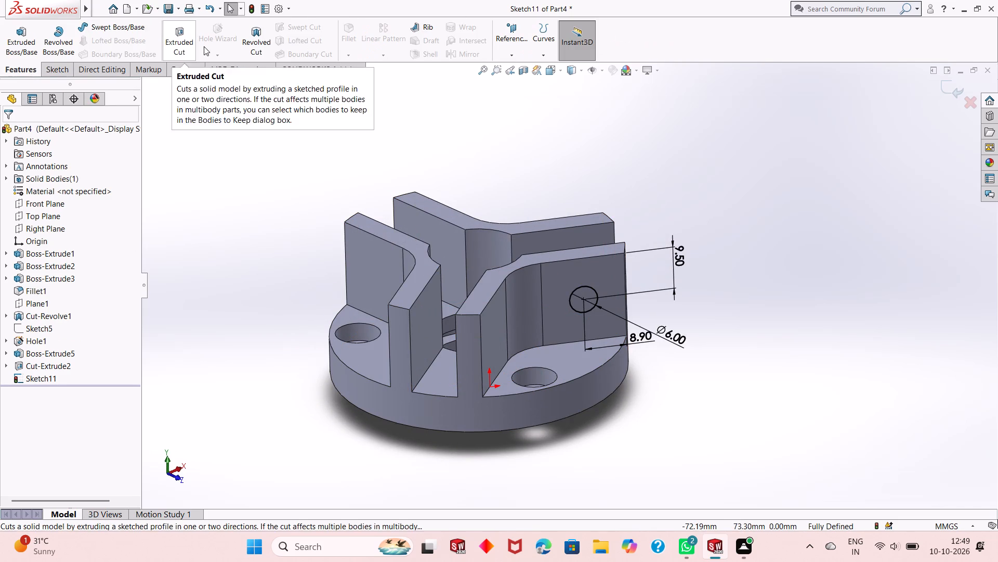
pyautogui.click(194, 50)
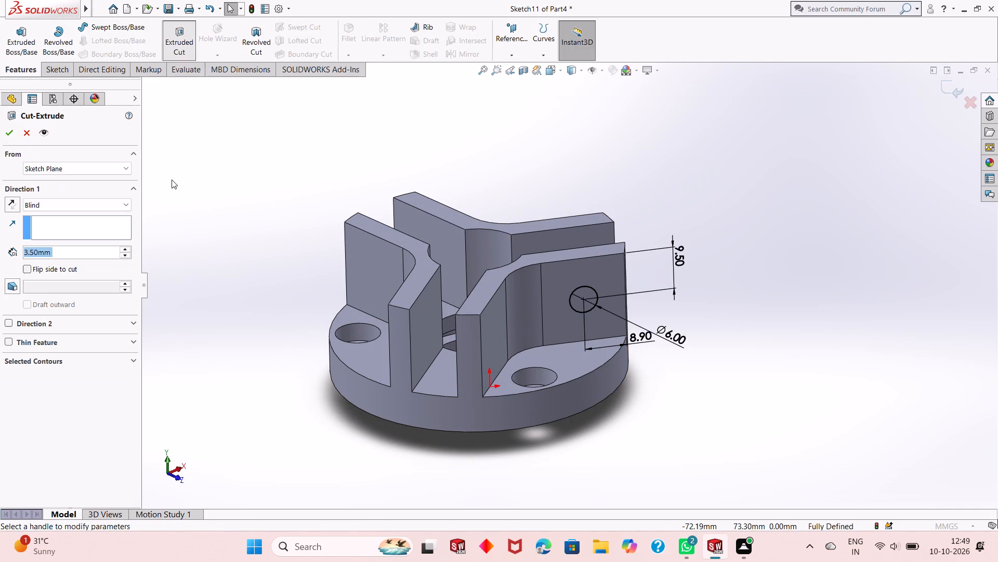
pyautogui.click(72, 202)
pyautogui.click(65, 228)
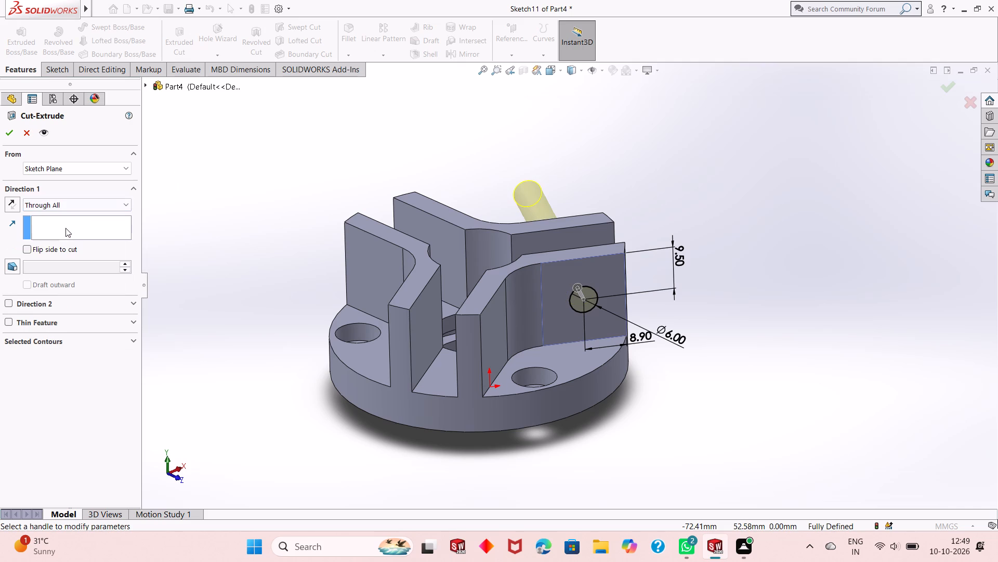
pyautogui.click(9, 136)
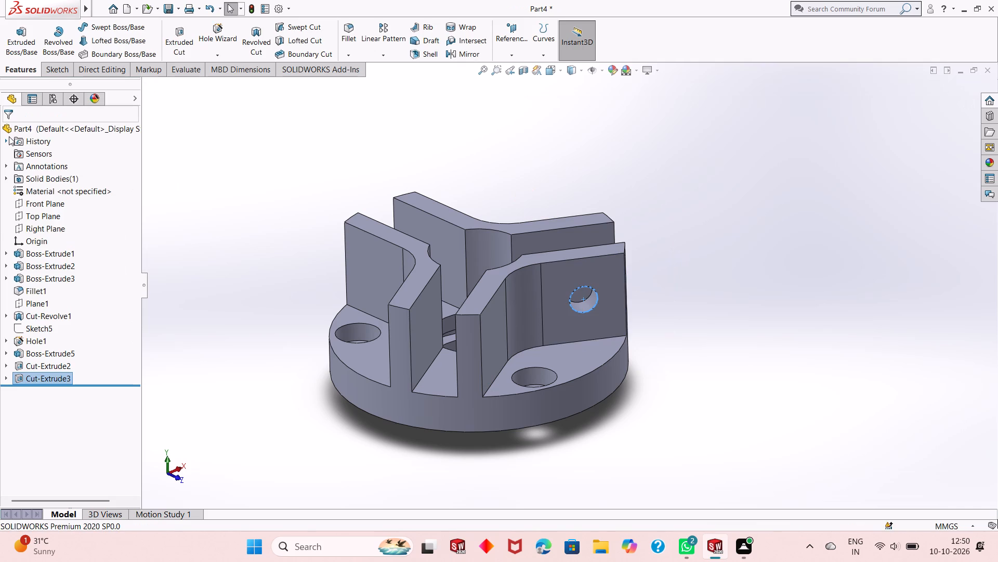
# Sketch a circle about 7.1 mm in diameter on the outer flat face of the adjacent arm wall section that has no hole.
pyautogui.click(614, 172)
pyautogui.moveTo(621, 200); pyautogui.dragTo(633, 276, button='middle')
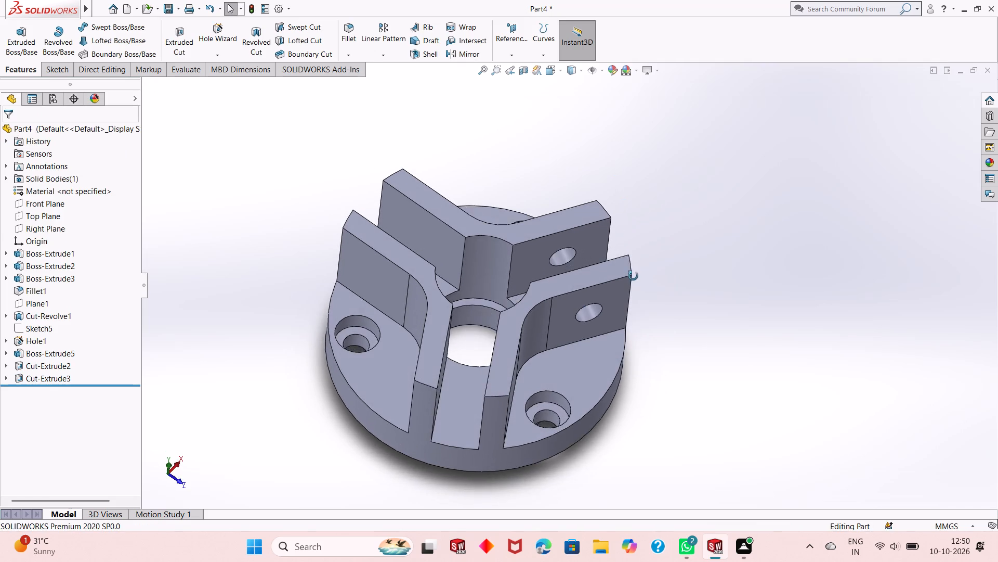
pyautogui.moveTo(633, 276); pyautogui.dragTo(635, 200, button='middle')
pyautogui.moveTo(624, 354); pyautogui.dragTo(741, 338, button='middle')
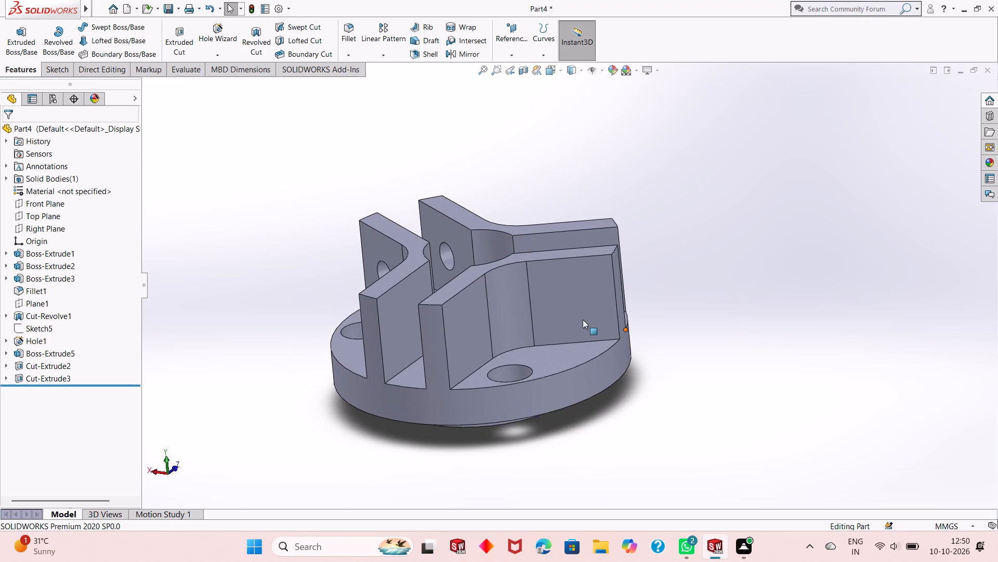
pyautogui.click(574, 287)
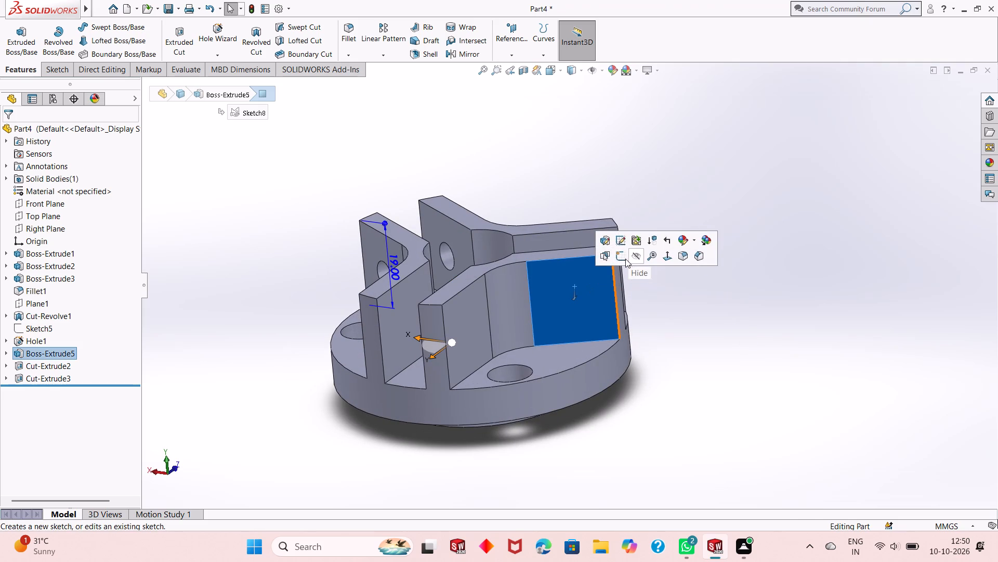
pyautogui.click(625, 259)
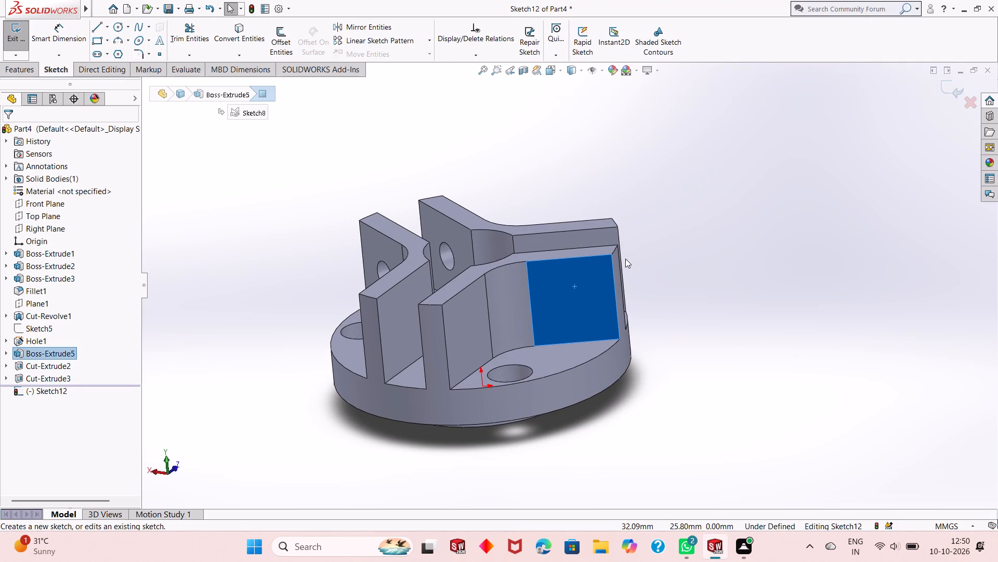
pyautogui.hotkey('ctrl', '8')
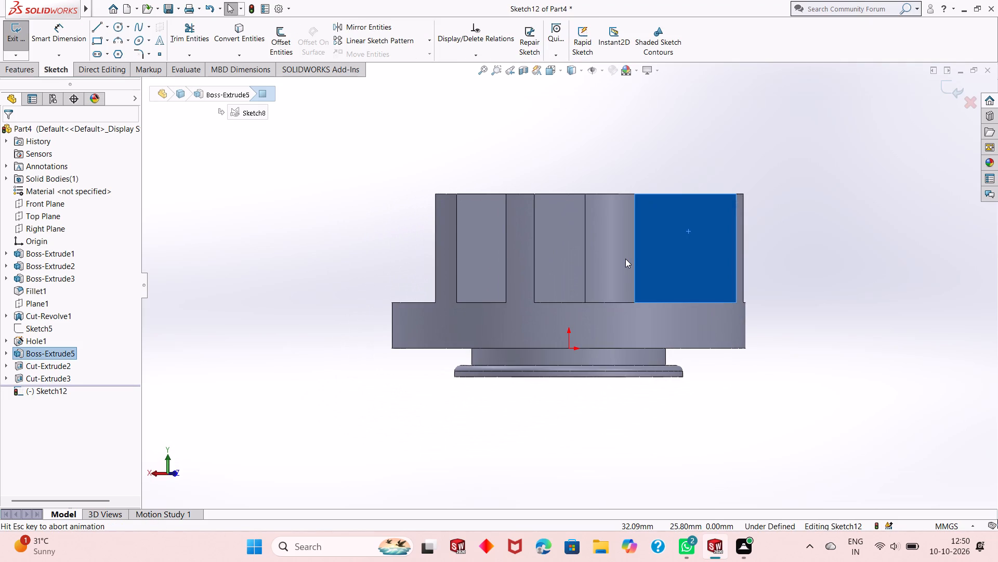
pyautogui.scroll(1, 689, 175)
pyautogui.moveTo(679, 208); pyautogui.dragTo(669, 273, button='middle')
pyautogui.click(790, 278)
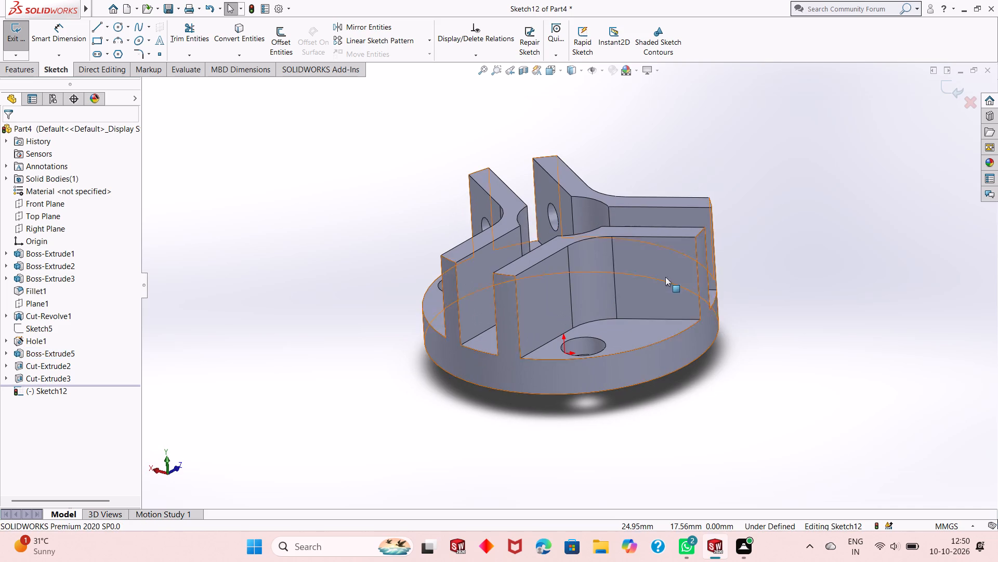
pyautogui.scroll(-2, 660, 274)
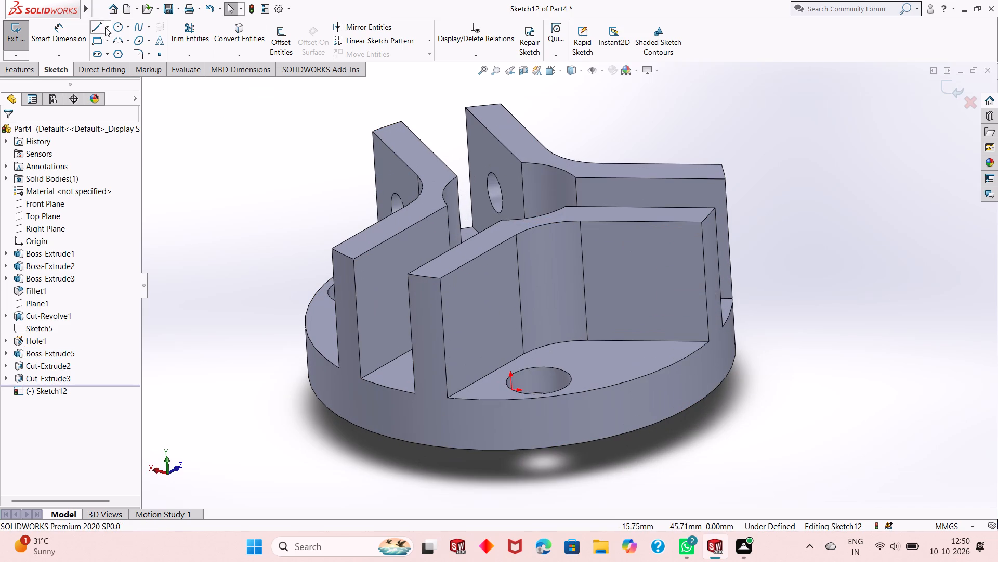
pyautogui.click(114, 29)
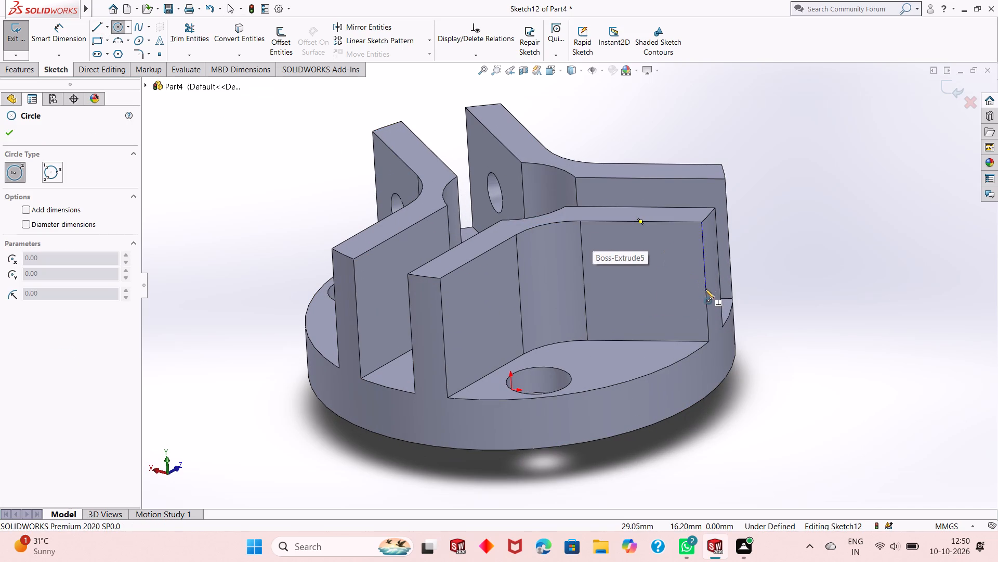
pyautogui.click(646, 283)
pyautogui.click(658, 263)
pyautogui.rightClick(658, 263)
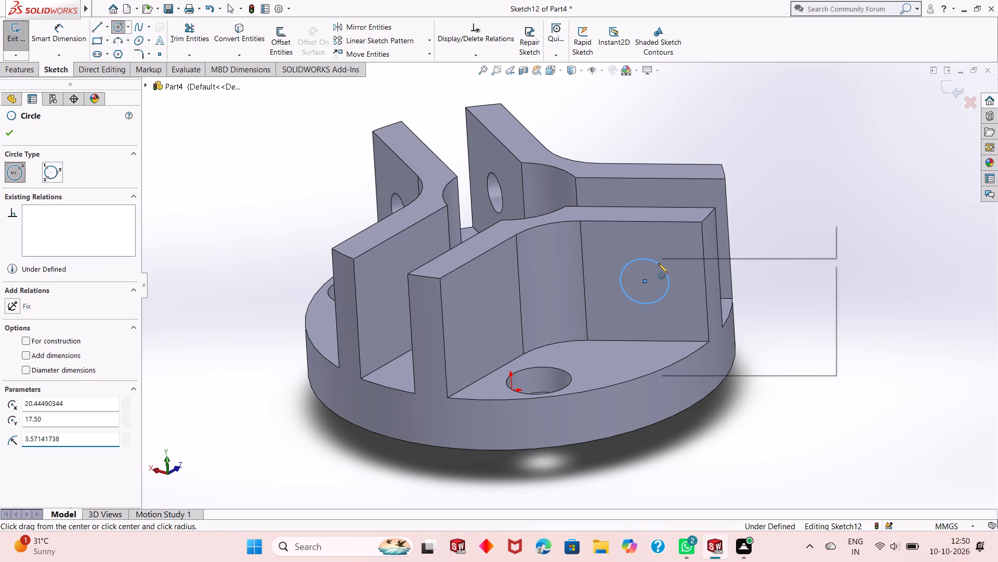
pyautogui.click(672, 274)
# Dimension the new circle's diameter to 6 mm.
pyautogui.click(68, 40)
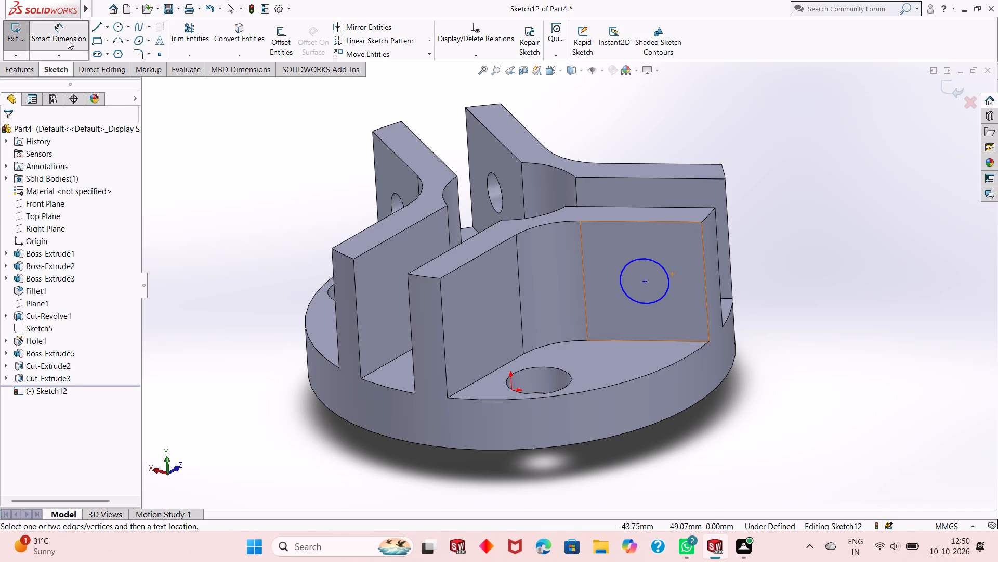
pyautogui.click(654, 303)
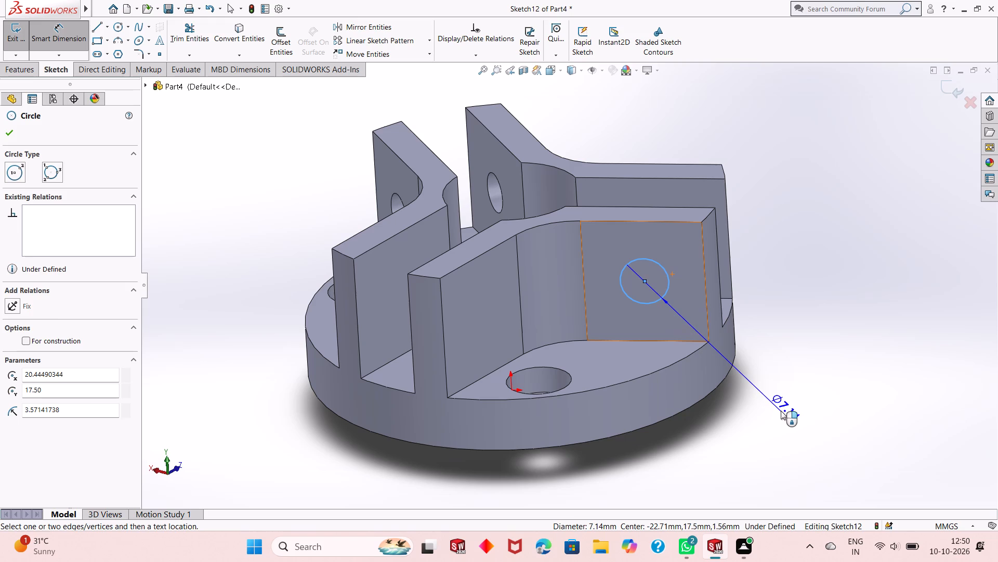
pyautogui.click(781, 411)
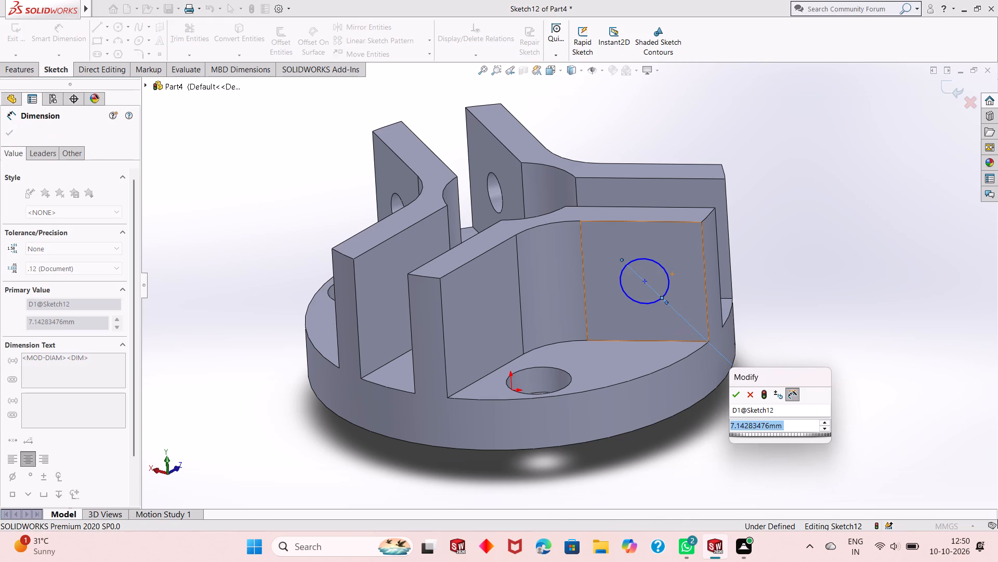
pyautogui.press('6')
pyautogui.press('Return')
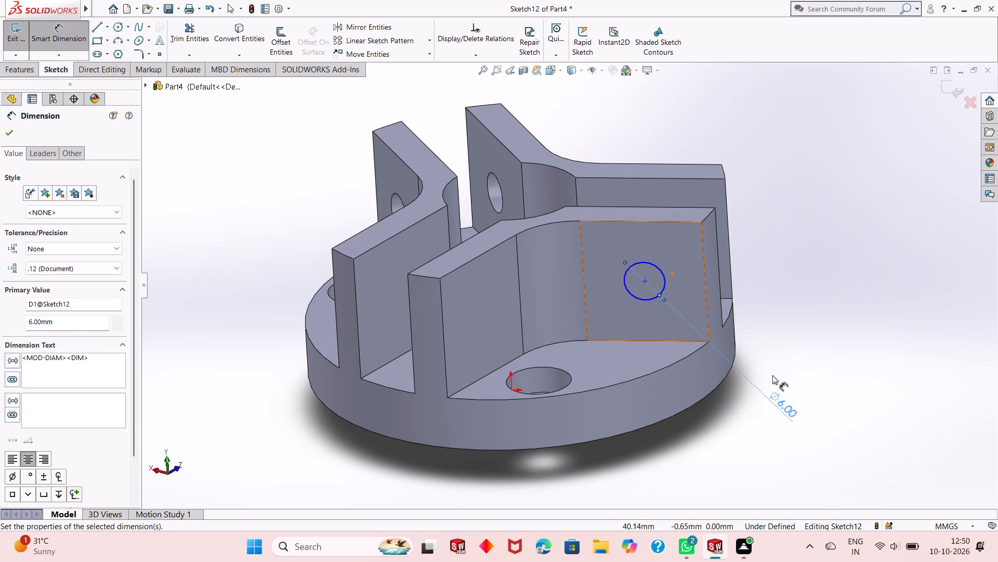
# Dimension the circle's centre from the wall face's top edge and from its outer vertical edge, keeping the distances as drawn.
pyautogui.click(645, 282)
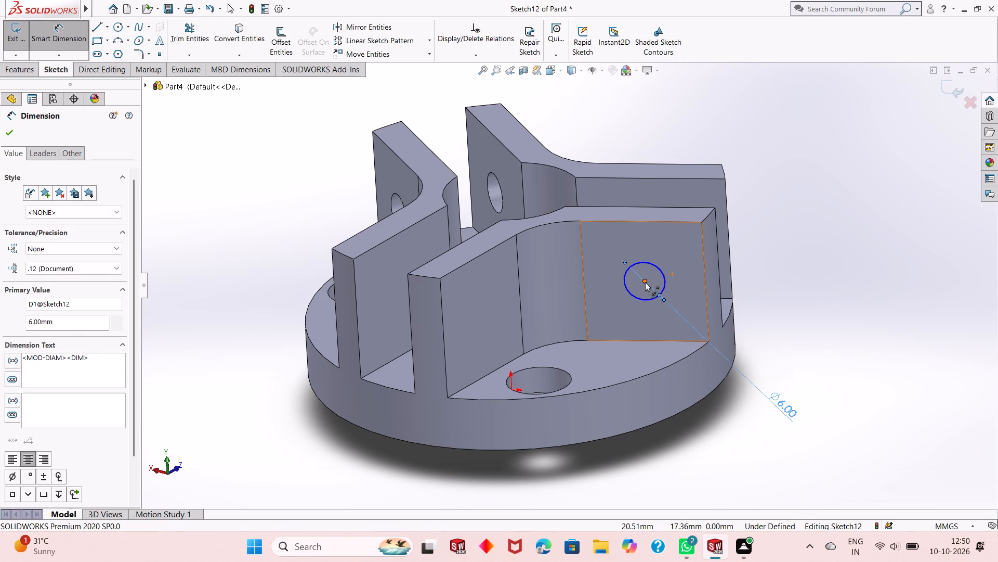
pyautogui.click(656, 221)
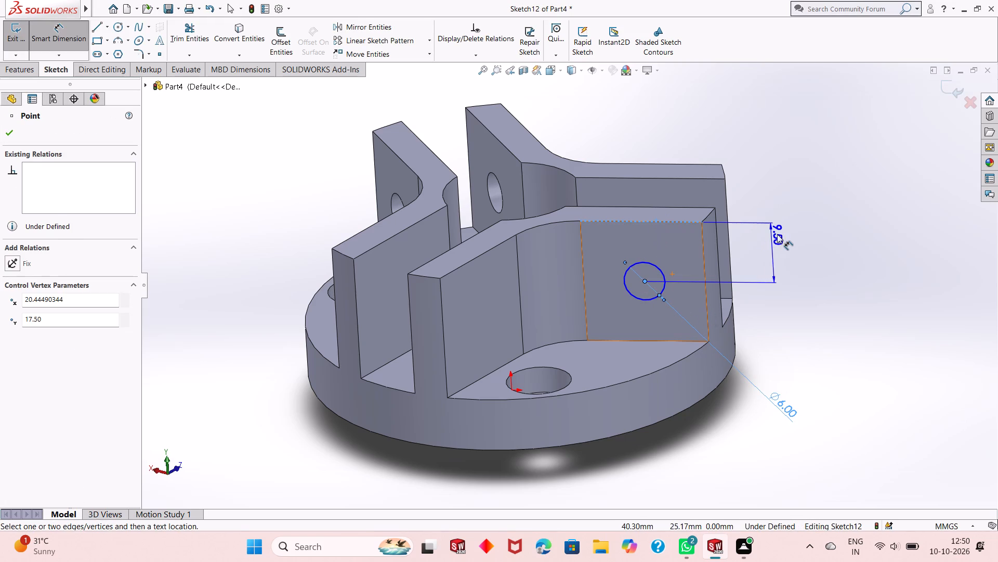
pyautogui.click(777, 234)
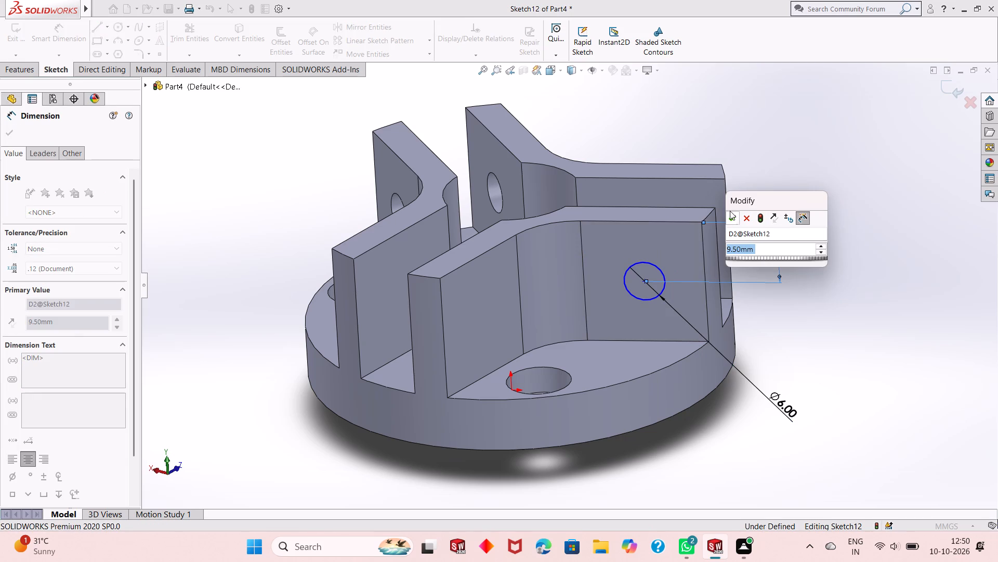
pyautogui.click(730, 218)
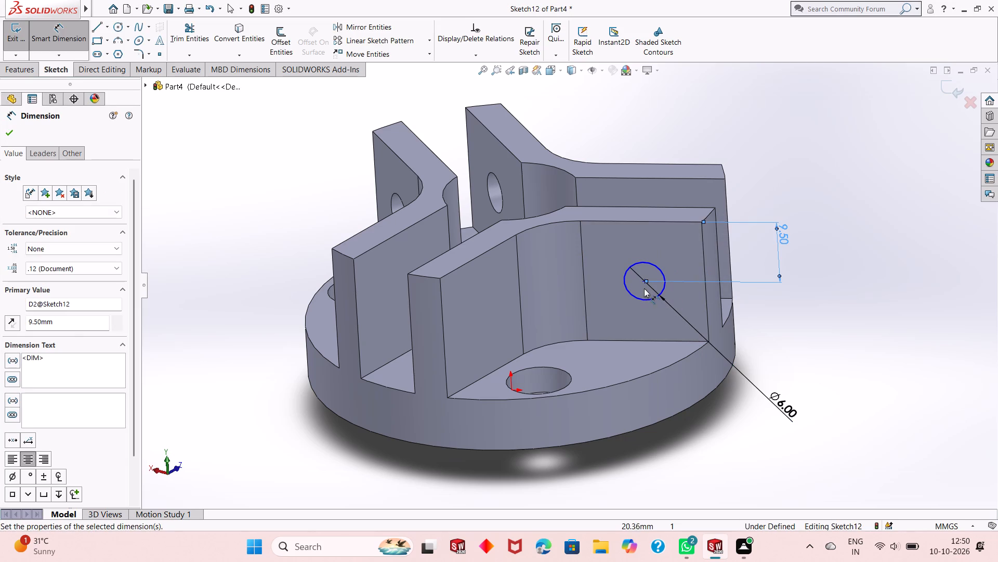
pyautogui.click(644, 280)
pyautogui.click(706, 278)
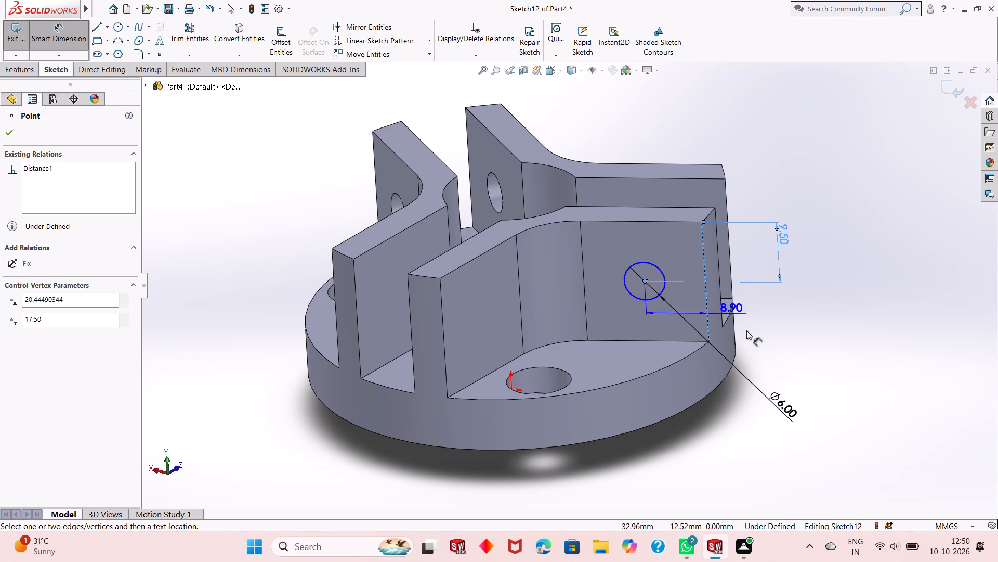
pyautogui.click(768, 362)
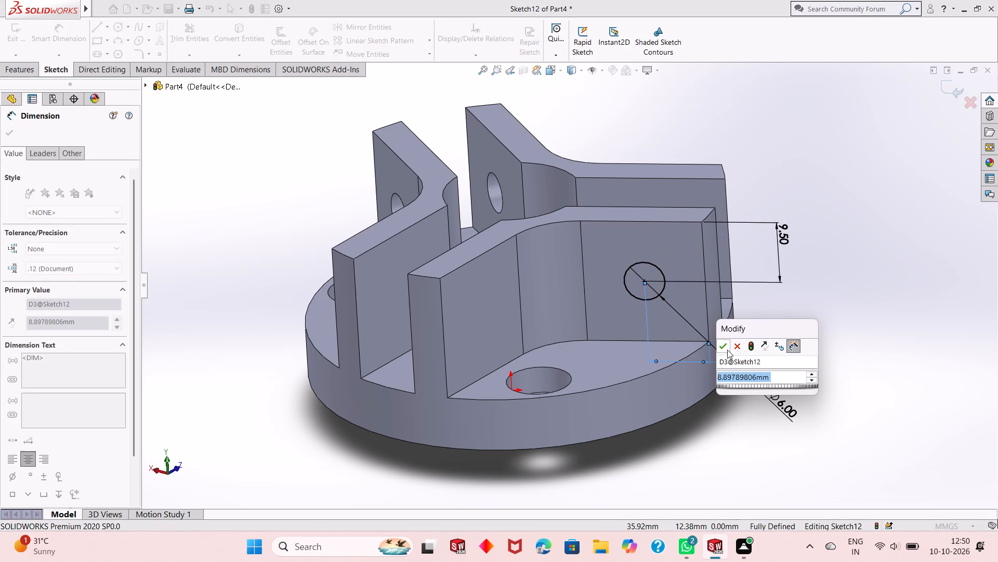
pyautogui.click(722, 349)
pyautogui.rightClick(772, 315)
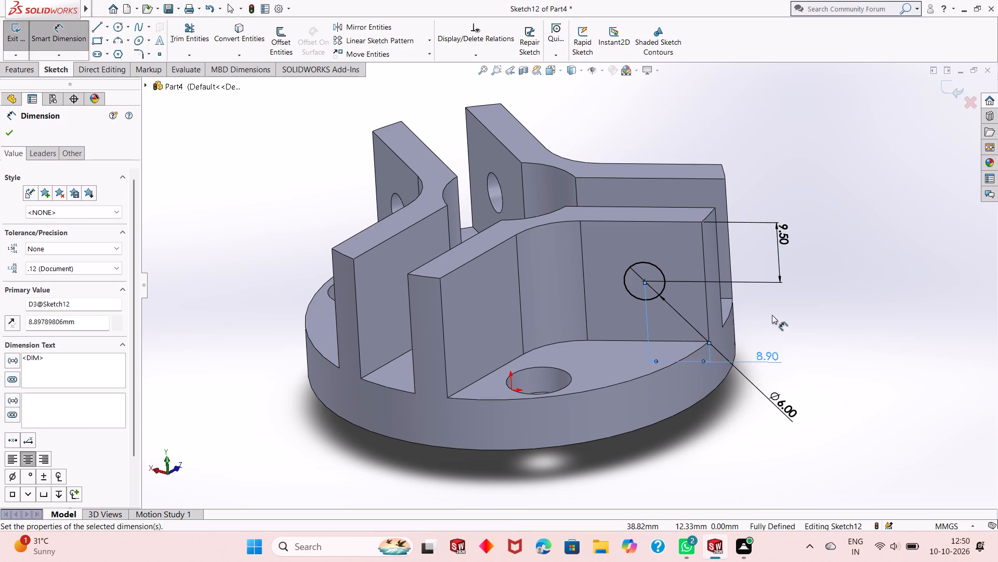
pyautogui.click(782, 347)
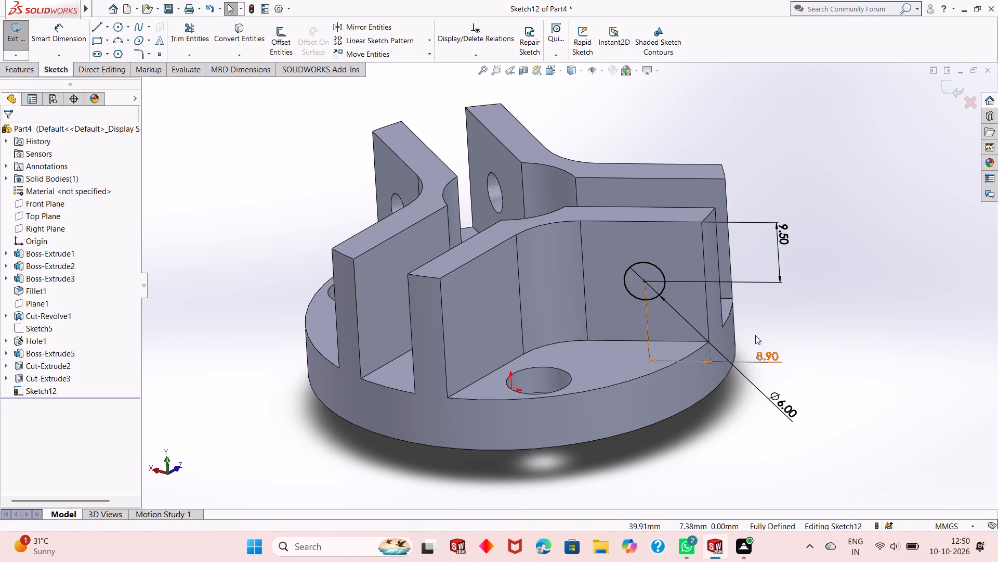
# Cut the 6 mm circle through the arm walls with an Extruded Cut set to Through All.
pyautogui.click(17, 75)
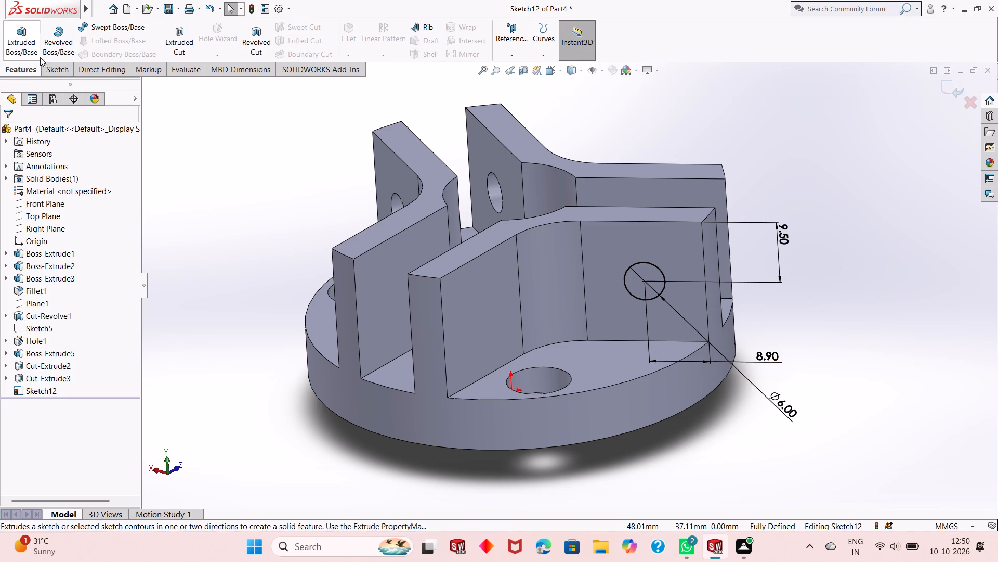
pyautogui.click(178, 53)
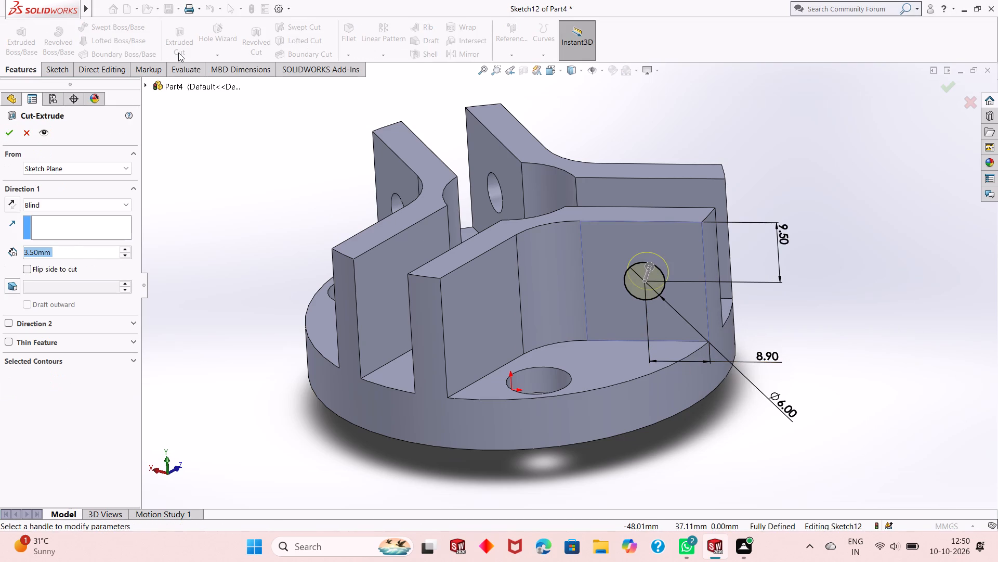
pyautogui.click(116, 204)
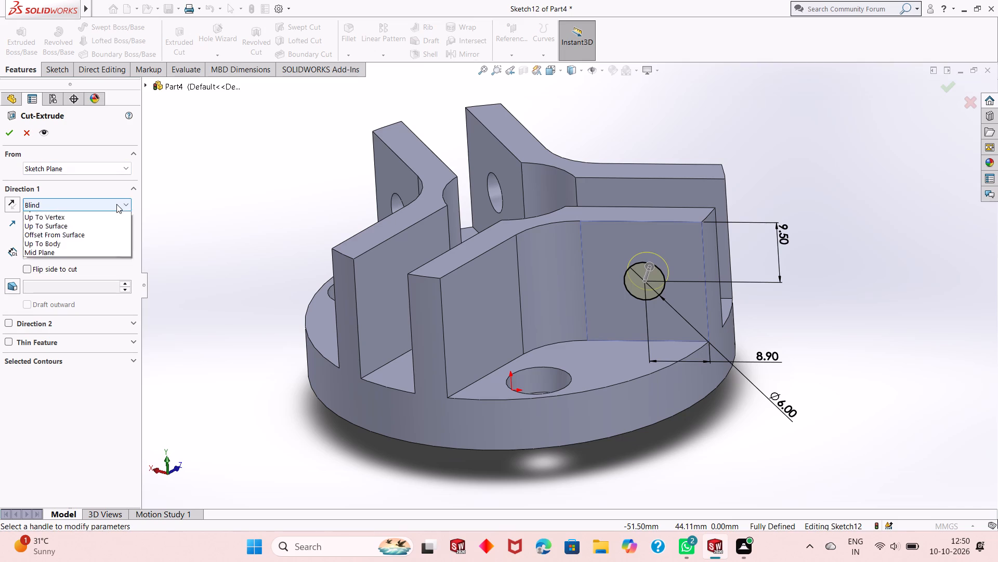
pyautogui.click(56, 221)
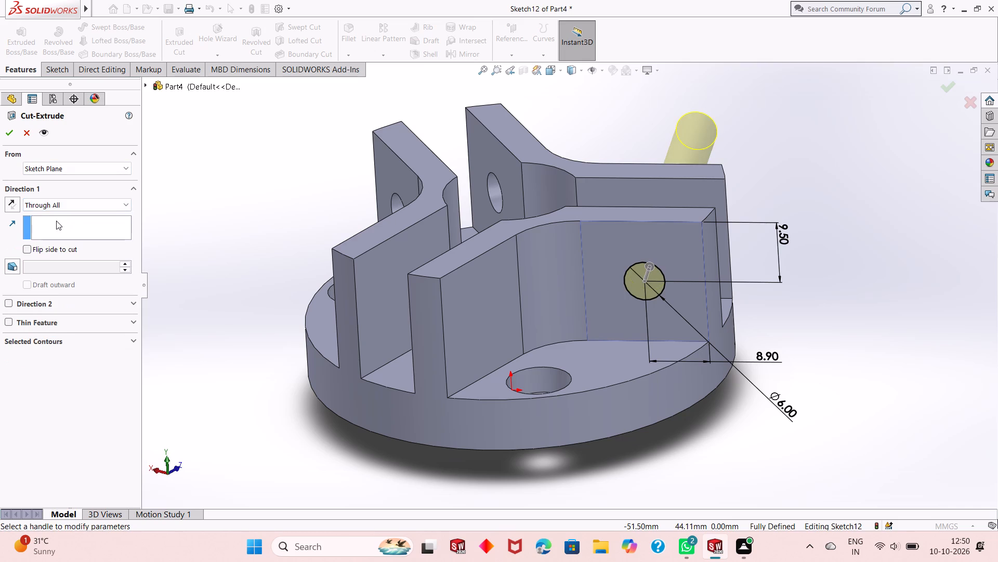
pyautogui.click(13, 133)
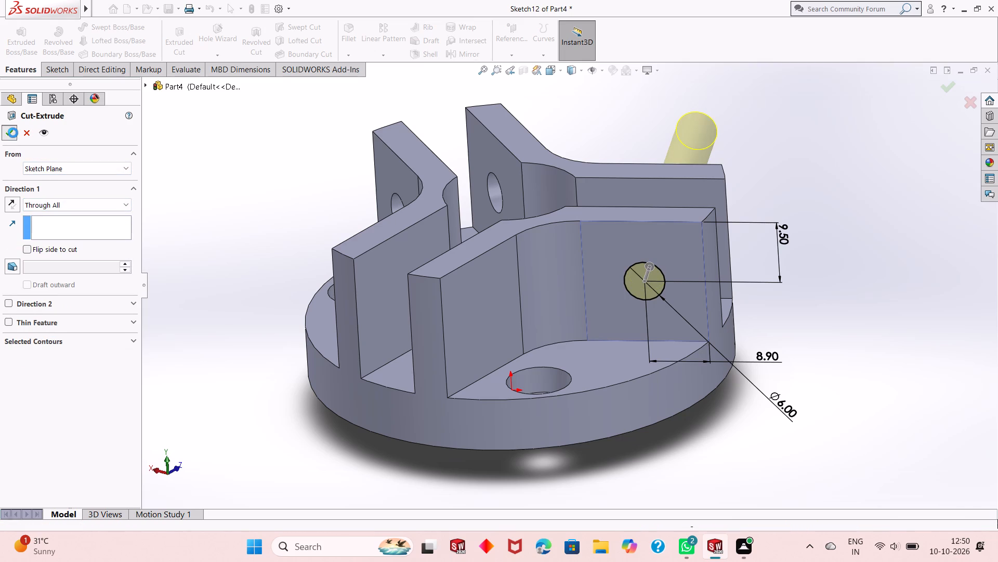
pyautogui.click(796, 303)
# Sketch a circle about 3.5 mm in diameter on the outer flat face of the remaining arm wall section without a hole.
pyautogui.moveTo(799, 288); pyautogui.dragTo(733, 326, button='middle')
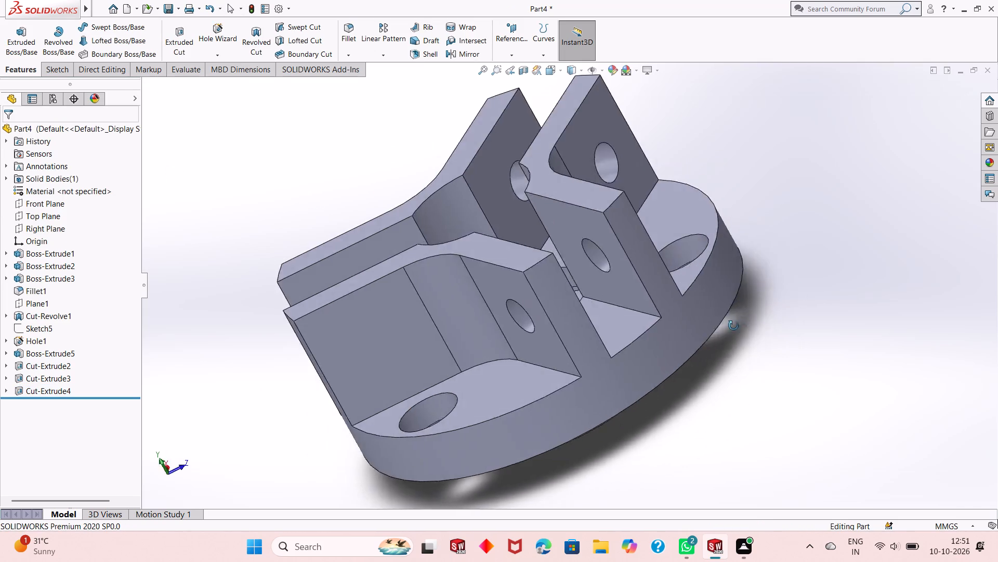
pyautogui.moveTo(733, 326); pyautogui.dragTo(744, 280, button='middle')
pyautogui.moveTo(555, 346); pyautogui.dragTo(747, 281, button='middle')
pyautogui.click(698, 282)
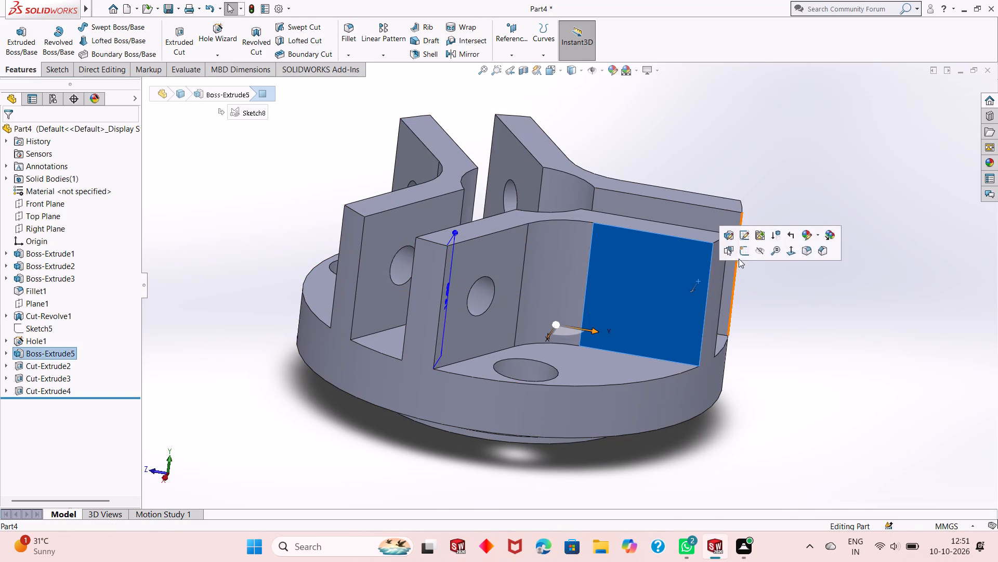
pyautogui.click(743, 252)
pyautogui.click(760, 262)
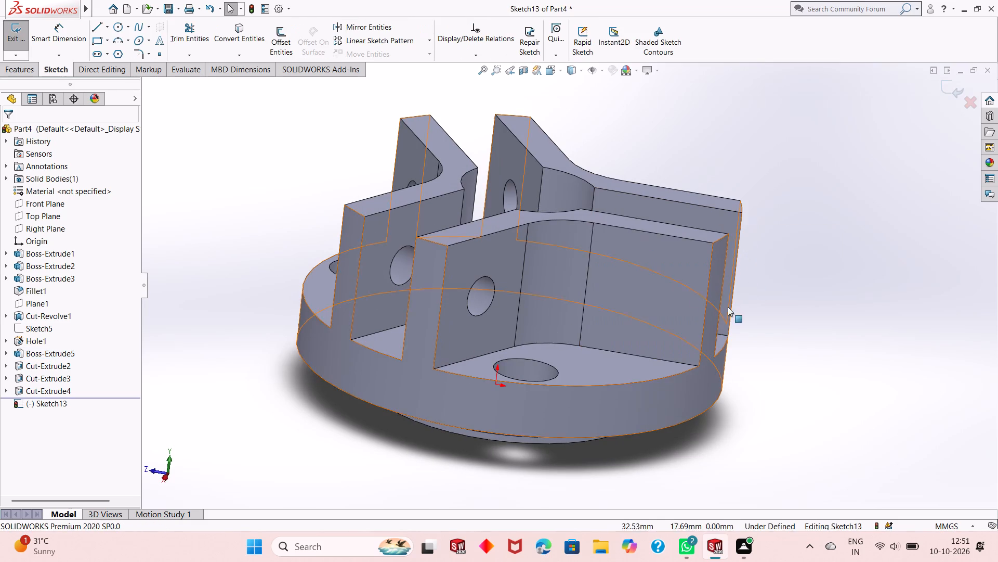
pyautogui.click(119, 28)
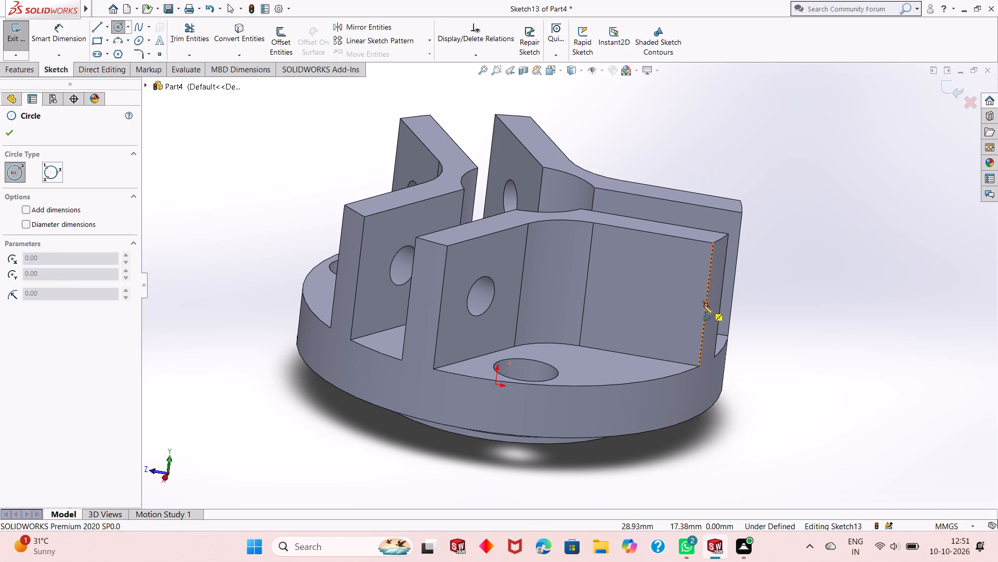
pyautogui.click(647, 296)
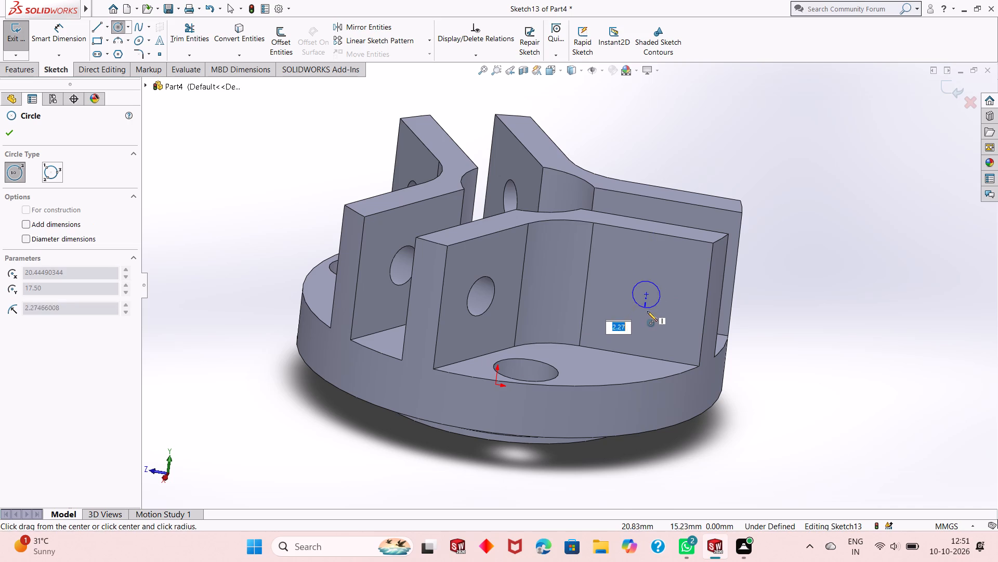
pyautogui.click(649, 306)
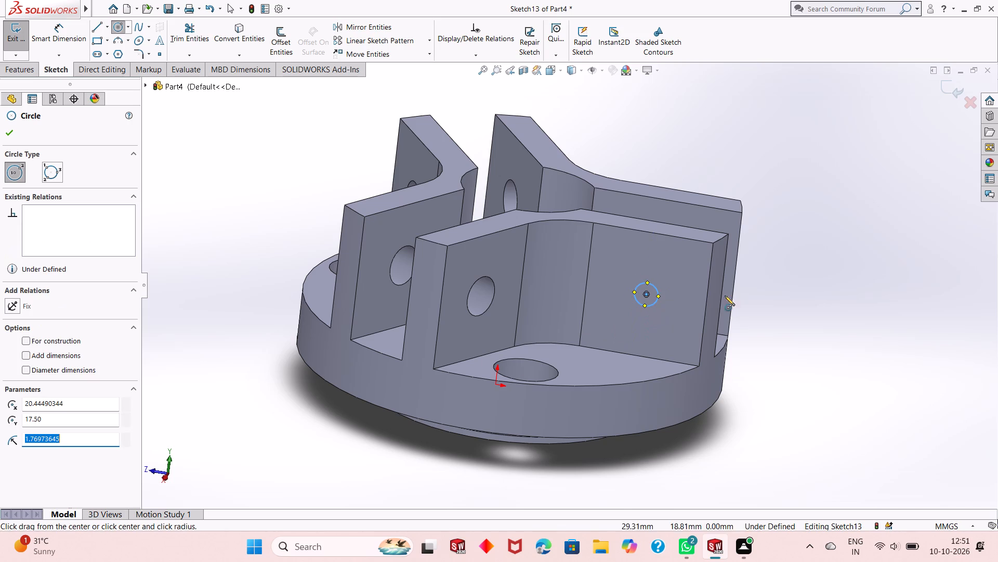
pyautogui.rightClick(760, 273)
pyautogui.click(772, 280)
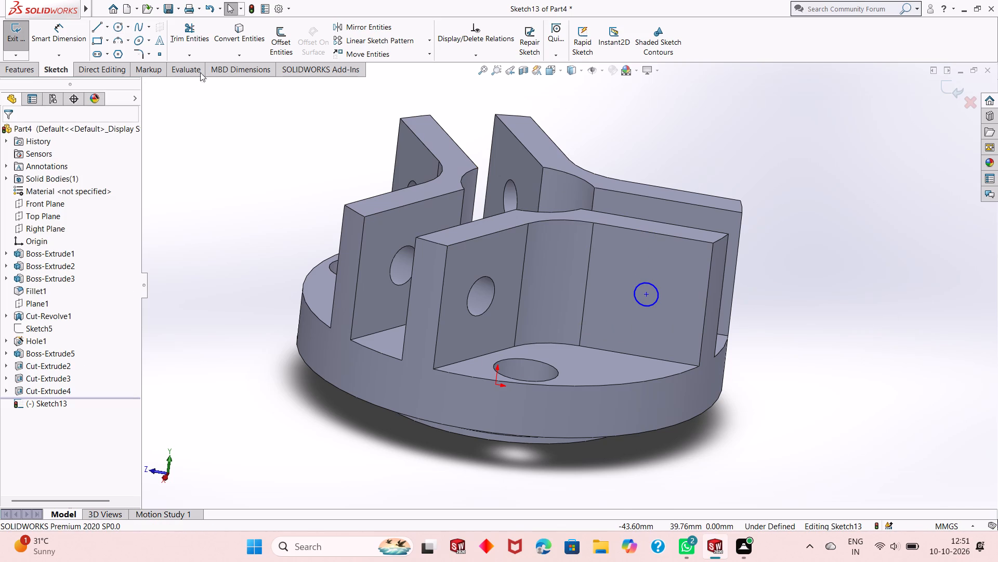
# Dimension the new circle's diameter to 6 mm.
pyautogui.click(54, 44)
pyautogui.click(649, 305)
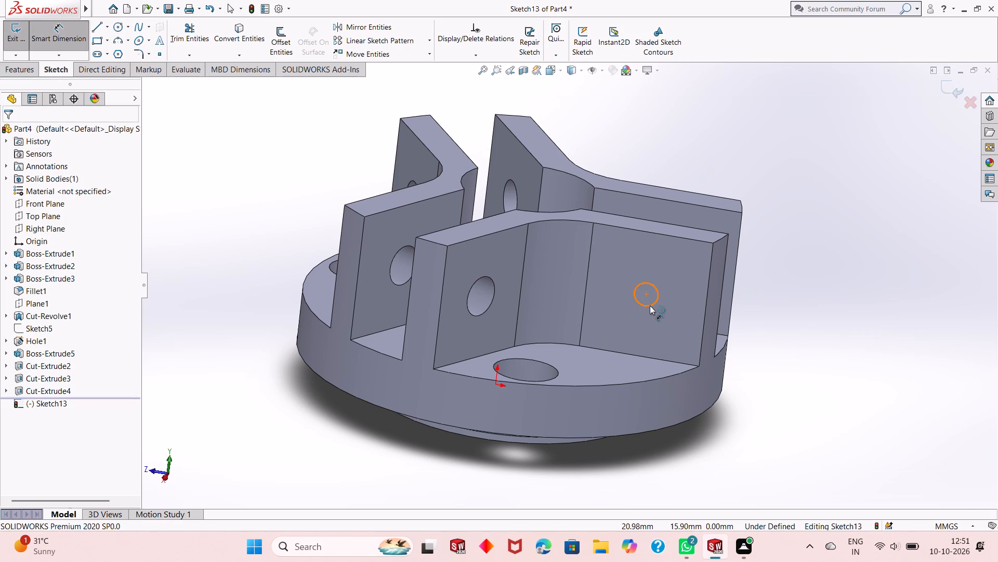
pyautogui.click(748, 402)
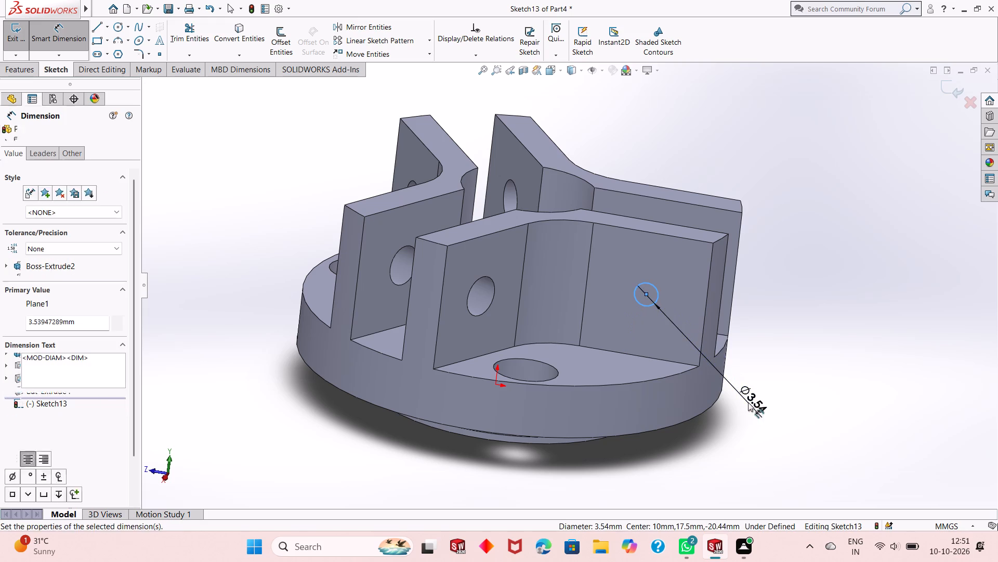
pyautogui.press('6')
pyautogui.press('Return')
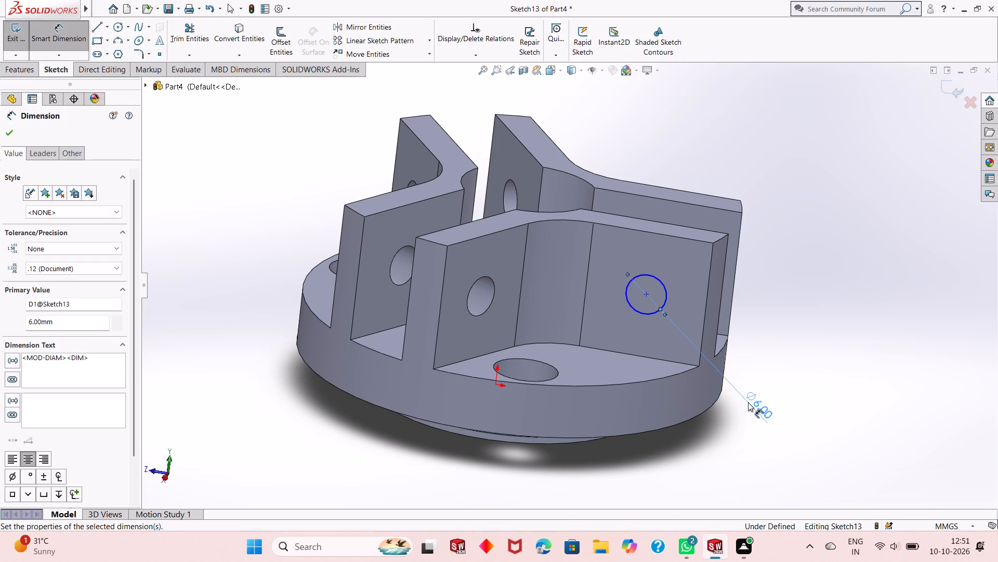
pyautogui.rightClick(776, 304)
pyautogui.click(793, 336)
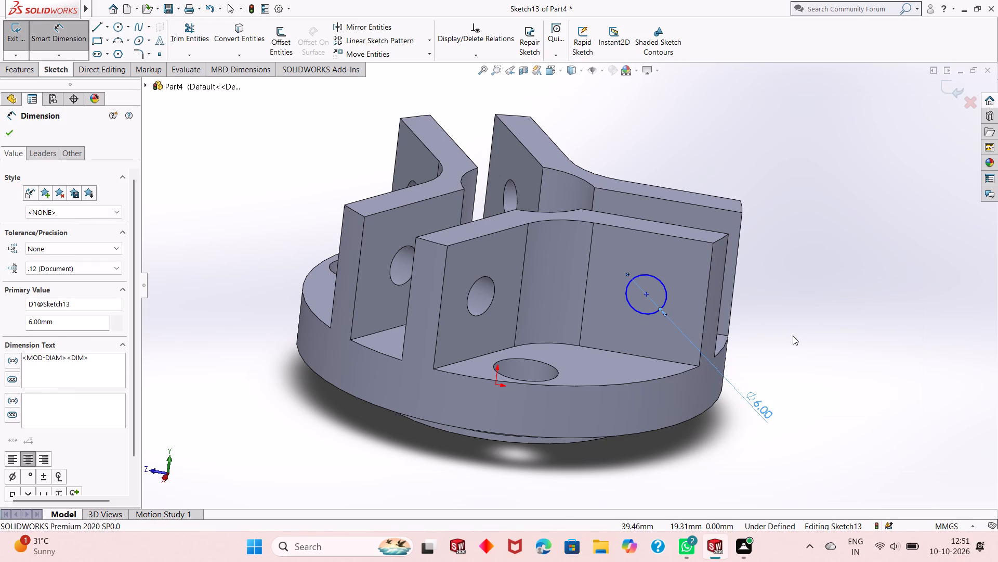
# Dimension the circle's centre from the wall face's outer vertical edge and from its top edge, keeping the distances as drawn.
pyautogui.click(77, 44)
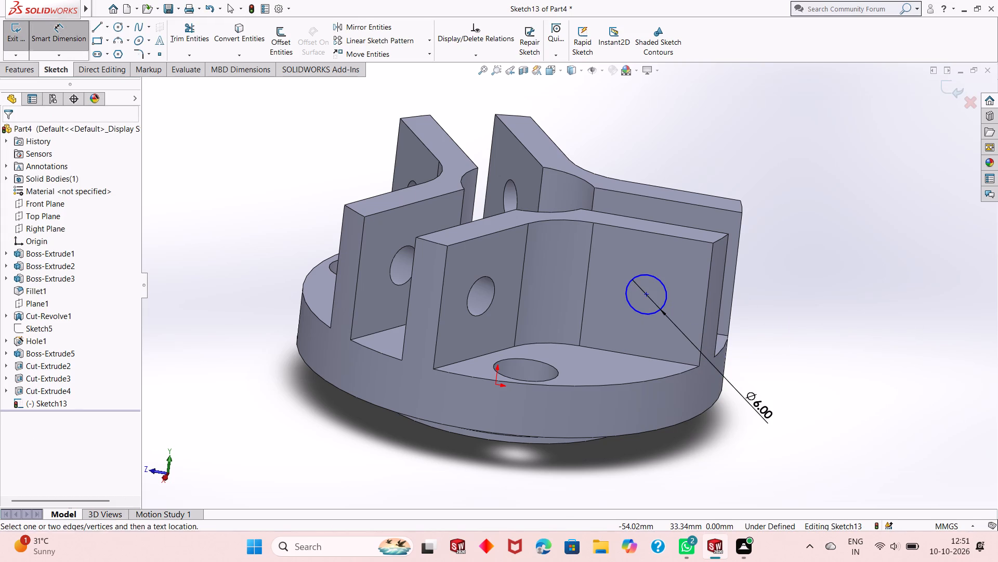
pyautogui.click(646, 296)
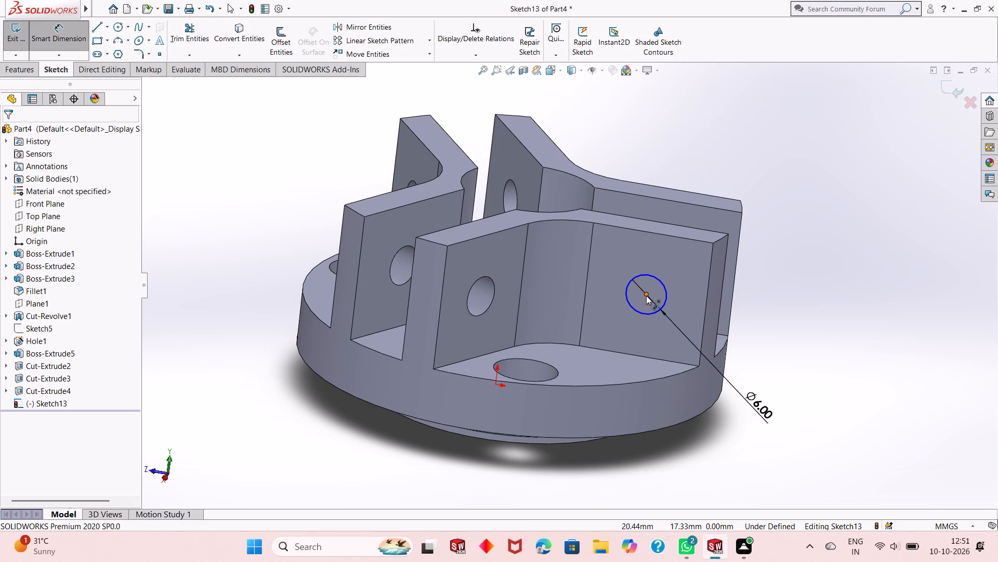
pyautogui.click(706, 292)
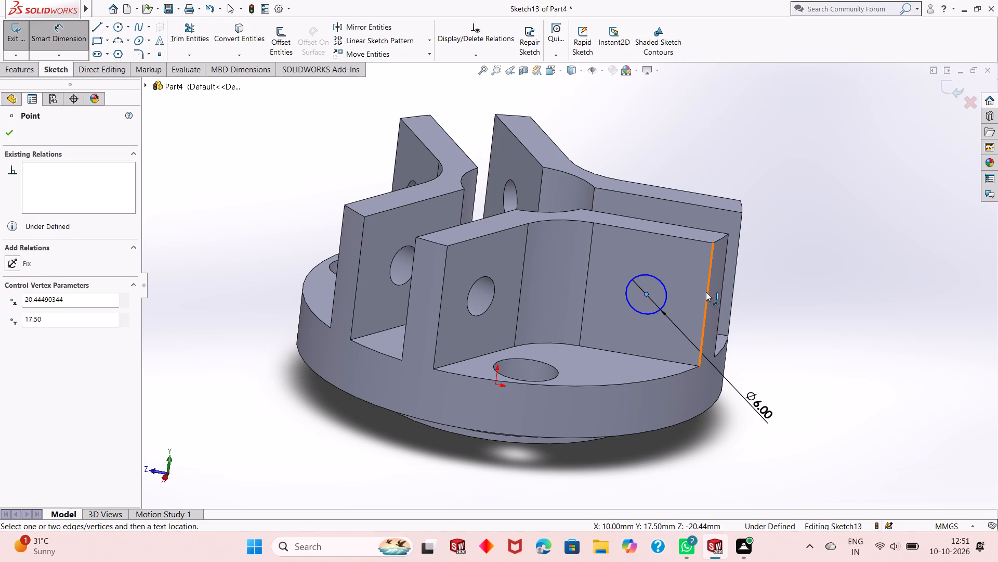
pyautogui.click(723, 414)
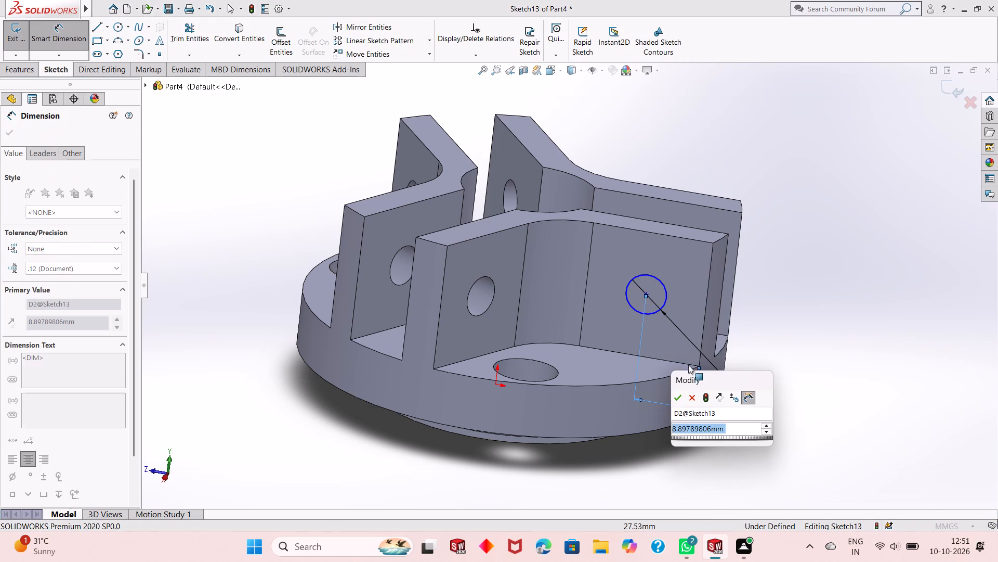
pyautogui.click(675, 399)
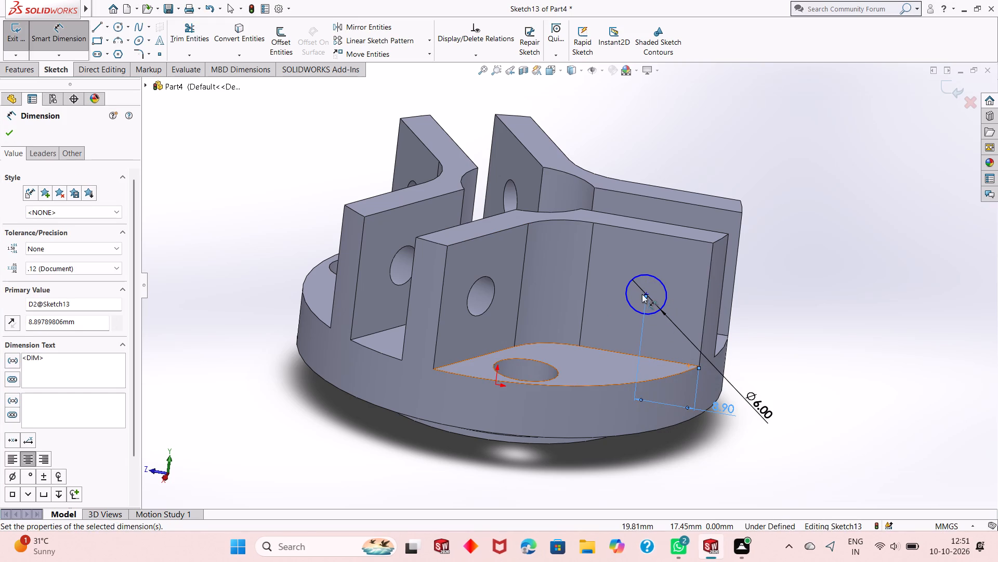
pyautogui.click(646, 294)
pyautogui.click(681, 237)
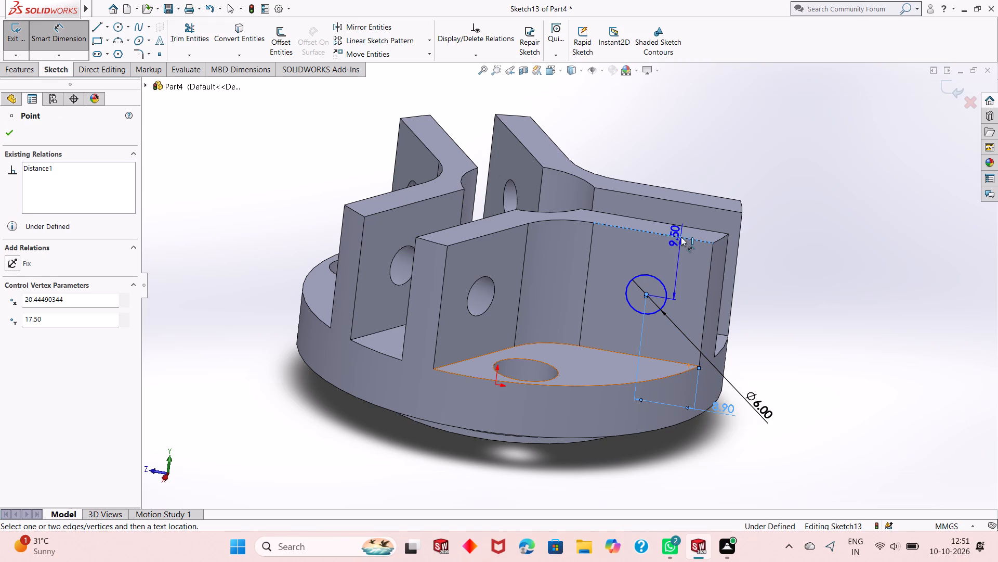
pyautogui.click(800, 283)
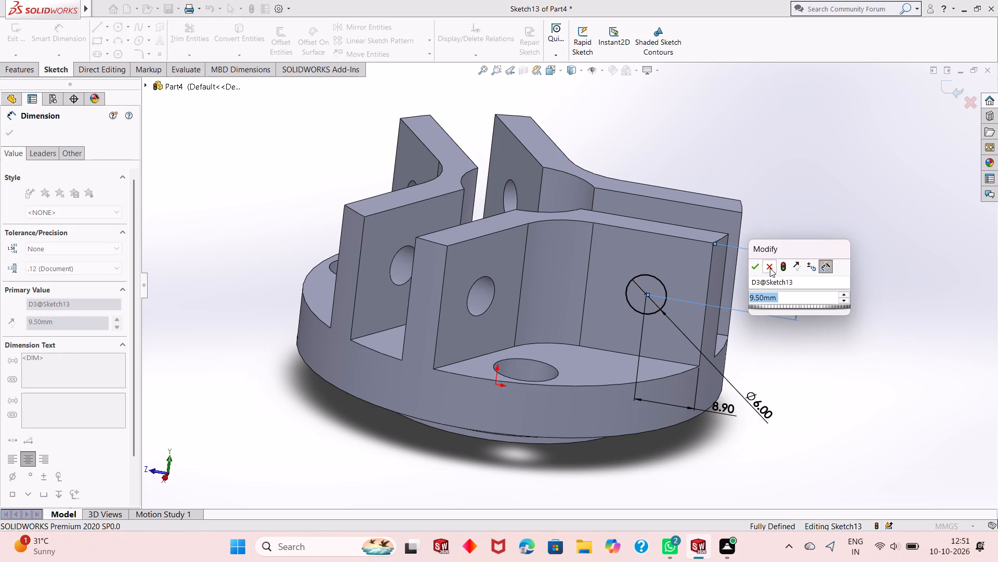
pyautogui.click(759, 268)
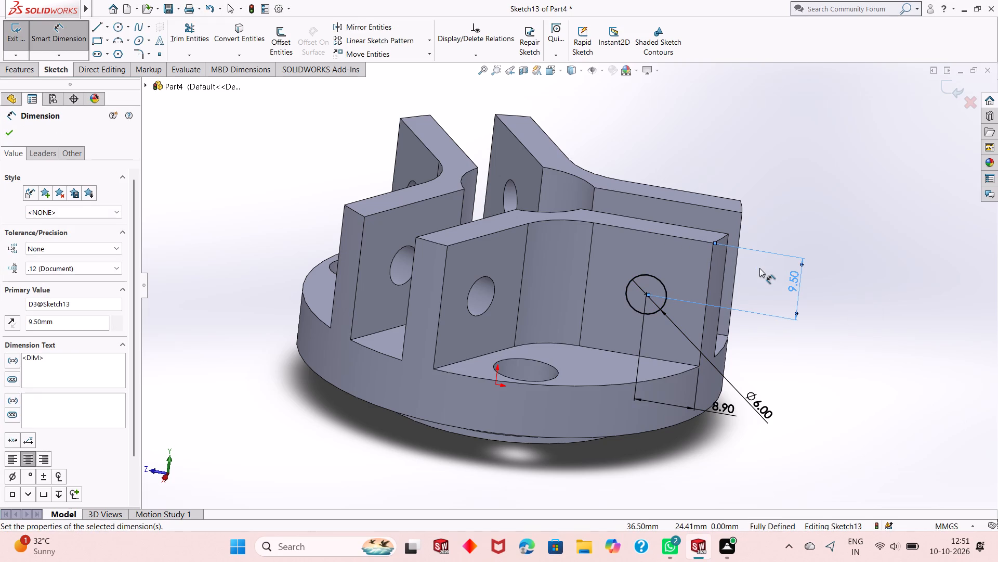
pyautogui.rightClick(759, 268)
pyautogui.click(772, 297)
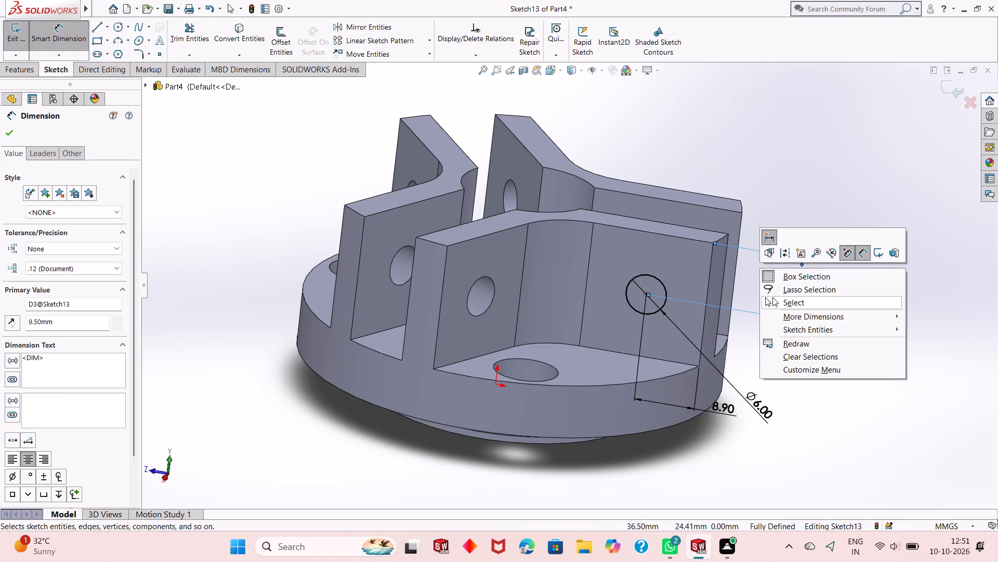
# Cut the 6 mm circle through the arm walls with an Extruded Cut set to Through All.
pyautogui.click(13, 67)
pyautogui.click(169, 53)
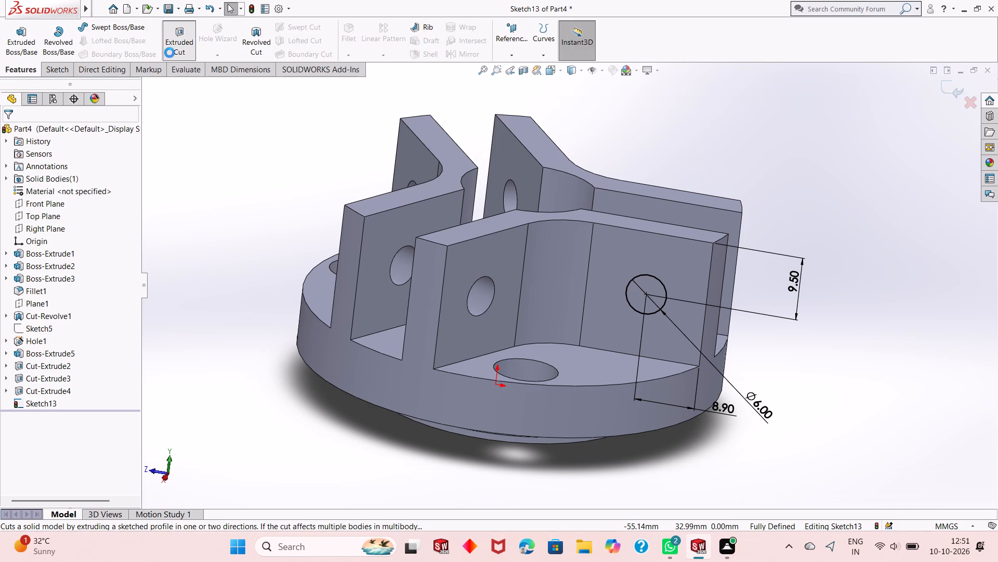
pyautogui.moveTo(815, 336); pyautogui.dragTo(765, 358, button='middle')
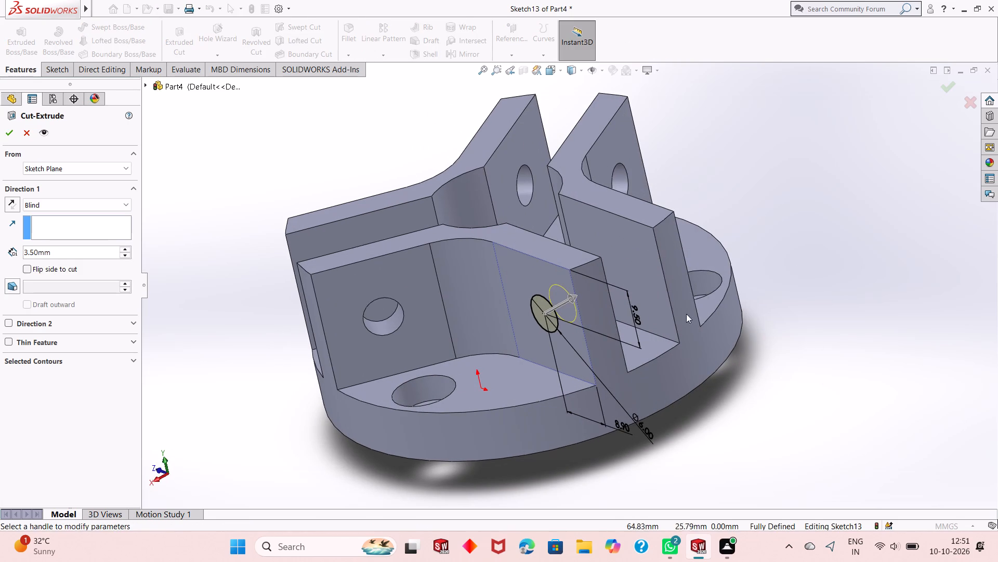
pyautogui.click(125, 201)
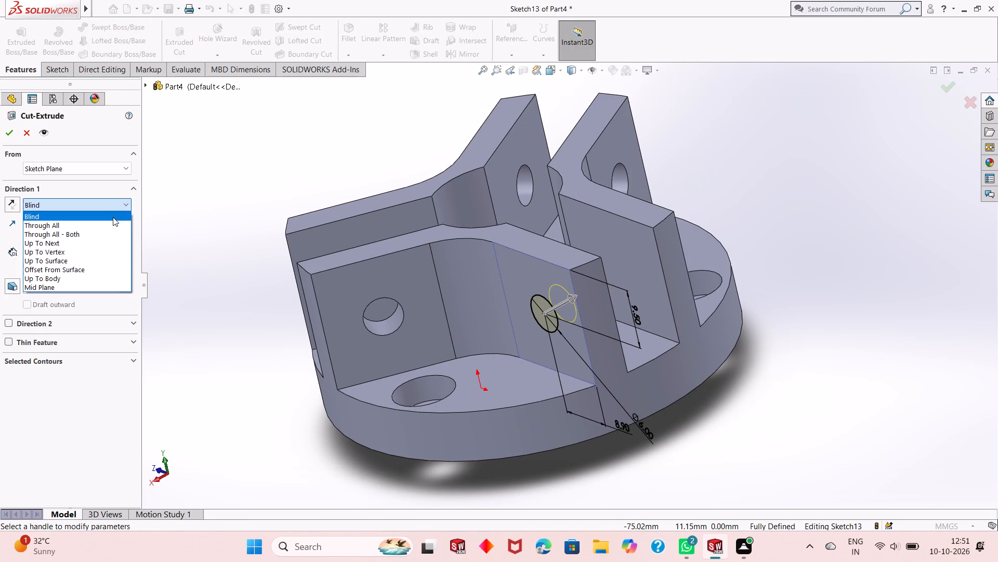
pyautogui.click(97, 225)
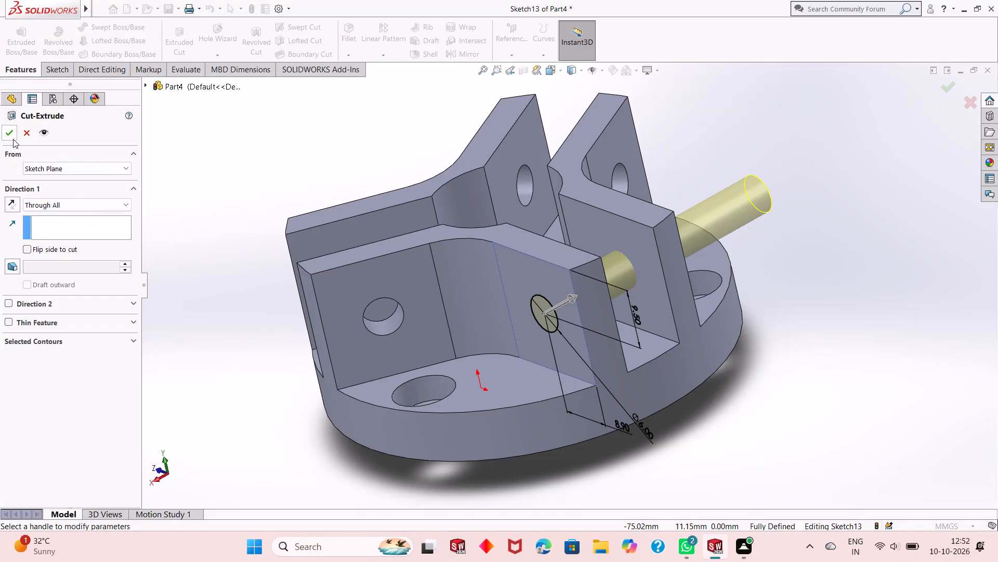
pyautogui.click(11, 138)
pyautogui.click(260, 302)
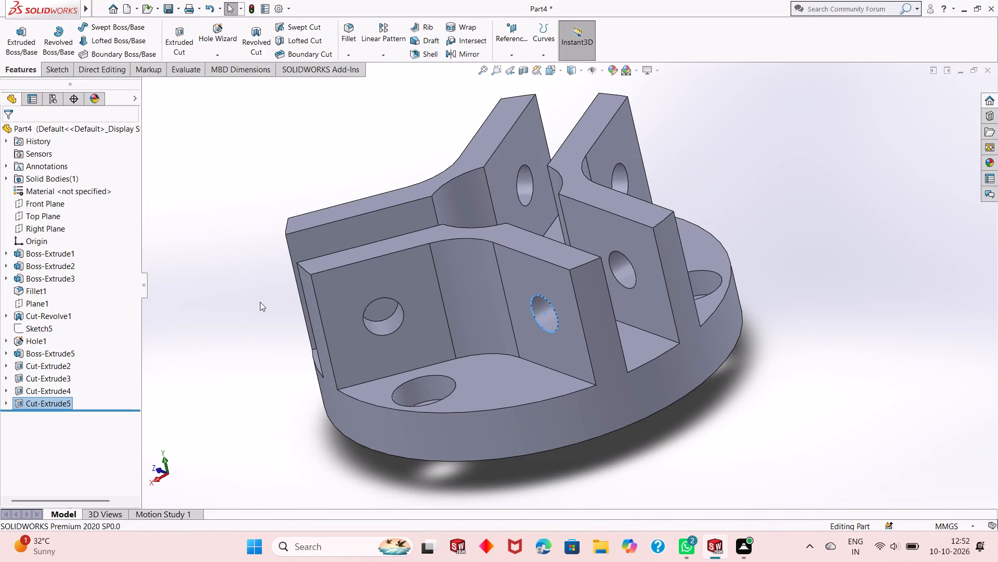
# Examine the central bore, its stepped ledges and the arm walls with their cross holes from several angles.
pyautogui.moveTo(388, 308); pyautogui.dragTo(410, 432, button='middle')
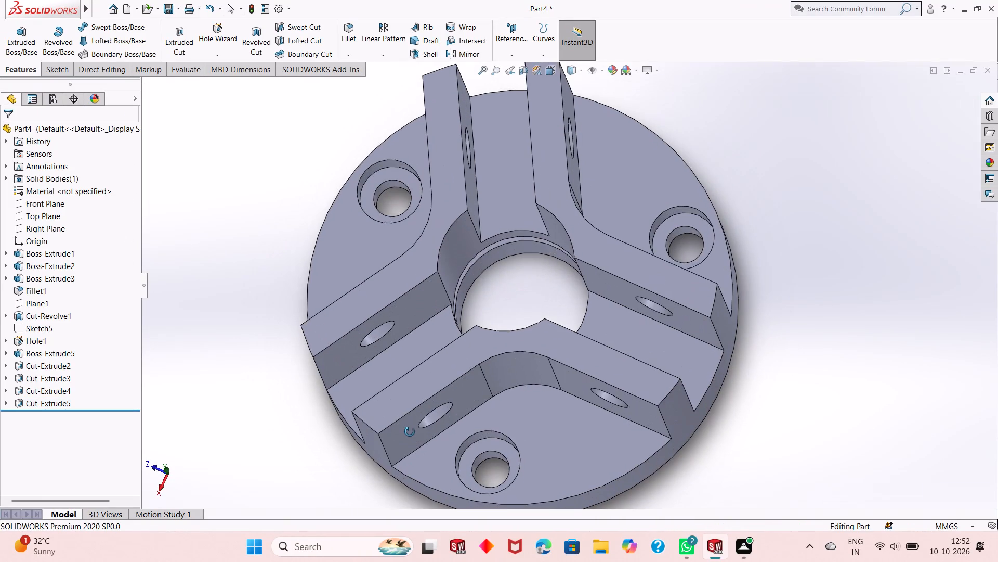
pyautogui.moveTo(410, 432); pyautogui.dragTo(397, 478, button='middle')
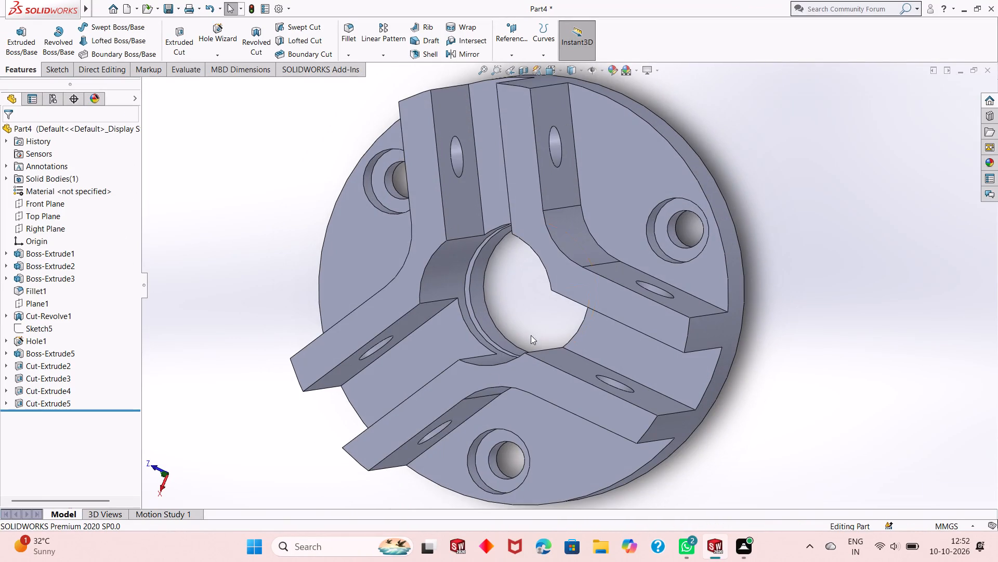
pyautogui.moveTo(537, 336); pyautogui.dragTo(547, 389, button='middle')
pyautogui.scroll(-6, 547, 336)
pyautogui.moveTo(534, 388); pyautogui.dragTo(515, 338, button='middle')
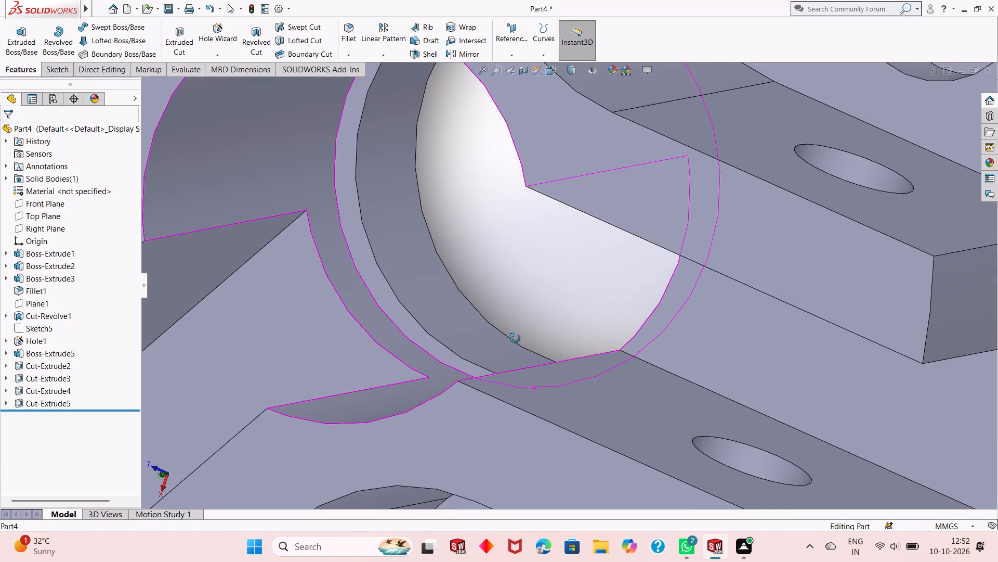
pyautogui.moveTo(515, 338); pyautogui.dragTo(566, 419, button='middle')
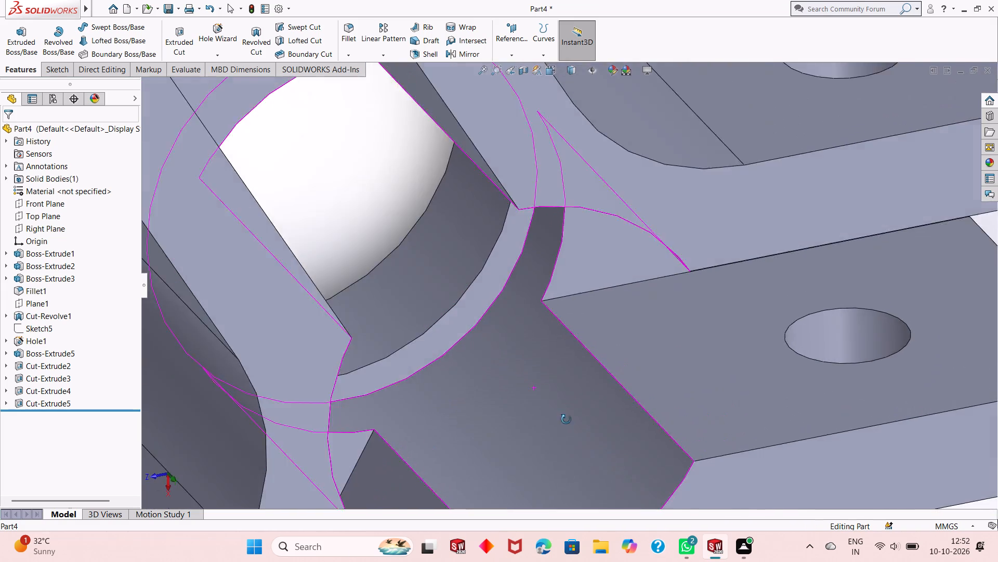
pyautogui.moveTo(566, 419); pyautogui.dragTo(612, 405, button='middle')
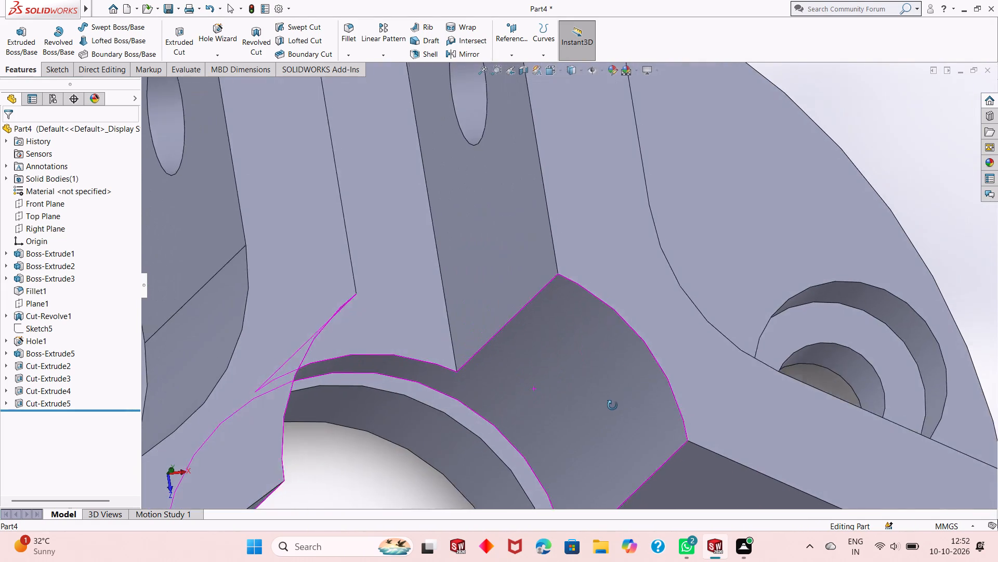
pyautogui.moveTo(612, 405); pyautogui.dragTo(600, 408, button='middle')
pyautogui.scroll(4, 574, 428)
pyautogui.moveTo(520, 397); pyautogui.dragTo(536, 423, button='middle')
pyautogui.scroll(-2, 535, 420)
pyautogui.moveTo(420, 407); pyautogui.dragTo(420, 461, button='middle')
pyautogui.scroll(-2, 405, 327)
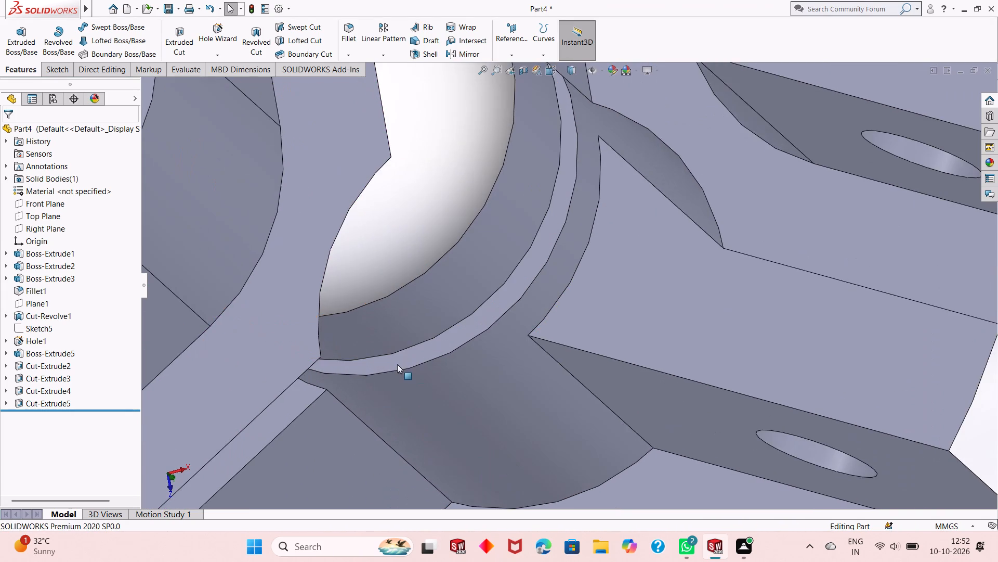
pyautogui.moveTo(397, 364); pyautogui.dragTo(379, 308, button='middle')
pyautogui.scroll(2, 379, 308)
pyautogui.moveTo(400, 241); pyautogui.dragTo(410, 241, button='middle')
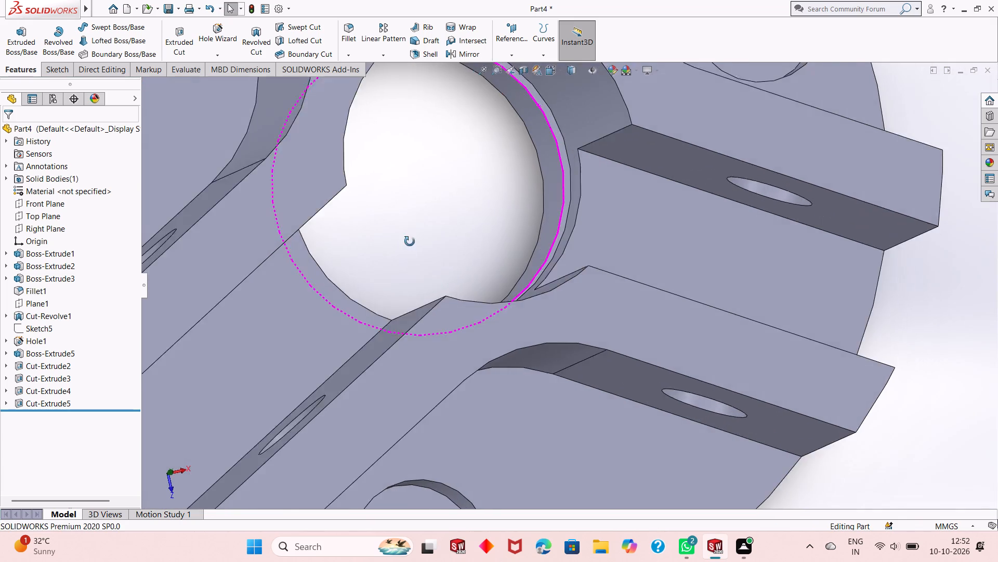
pyautogui.moveTo(410, 241); pyautogui.dragTo(370, 258, button='middle')
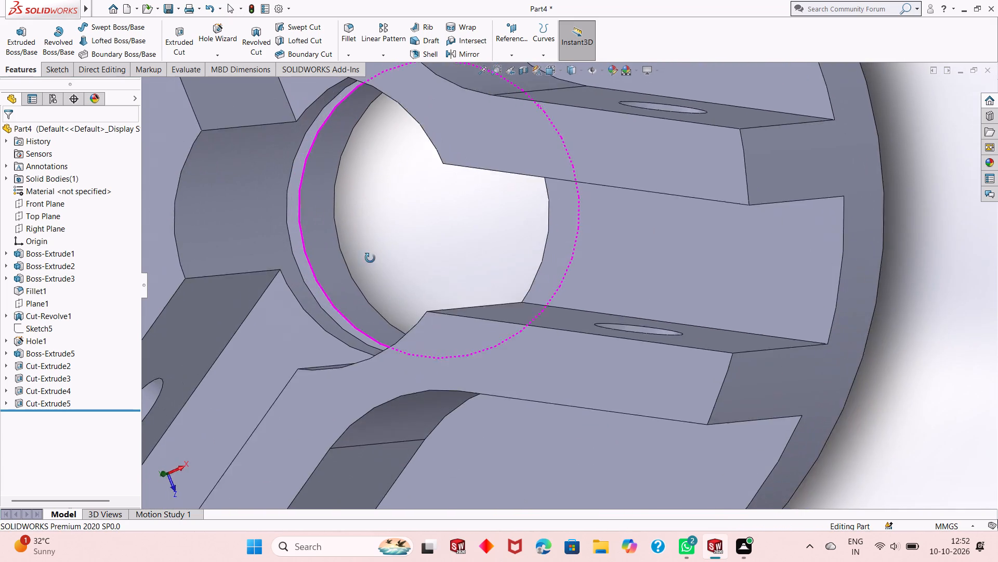
pyautogui.moveTo(370, 258); pyautogui.dragTo(369, 203, button='middle')
pyautogui.scroll(6, 393, 212)
pyautogui.moveTo(419, 282); pyautogui.dragTo(429, 225, button='middle')
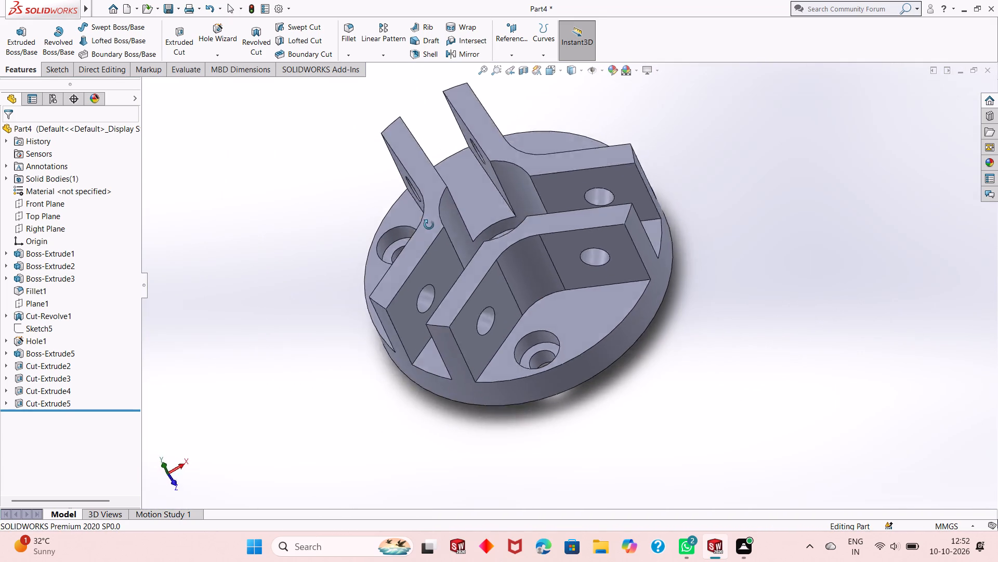
pyautogui.moveTo(429, 225); pyautogui.dragTo(589, 220, button='middle')
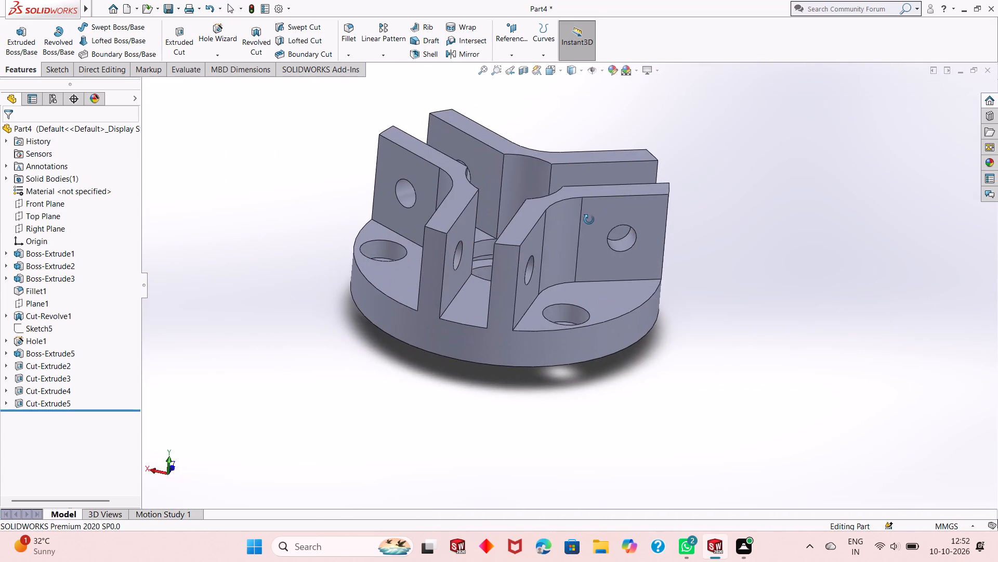
pyautogui.moveTo(589, 220); pyautogui.dragTo(570, 223, button='middle')
# Start a new sketch on the outer flat face of an arm wall section with a cross hole, viewed normal to the face.
pyautogui.click(631, 211)
pyautogui.click(674, 183)
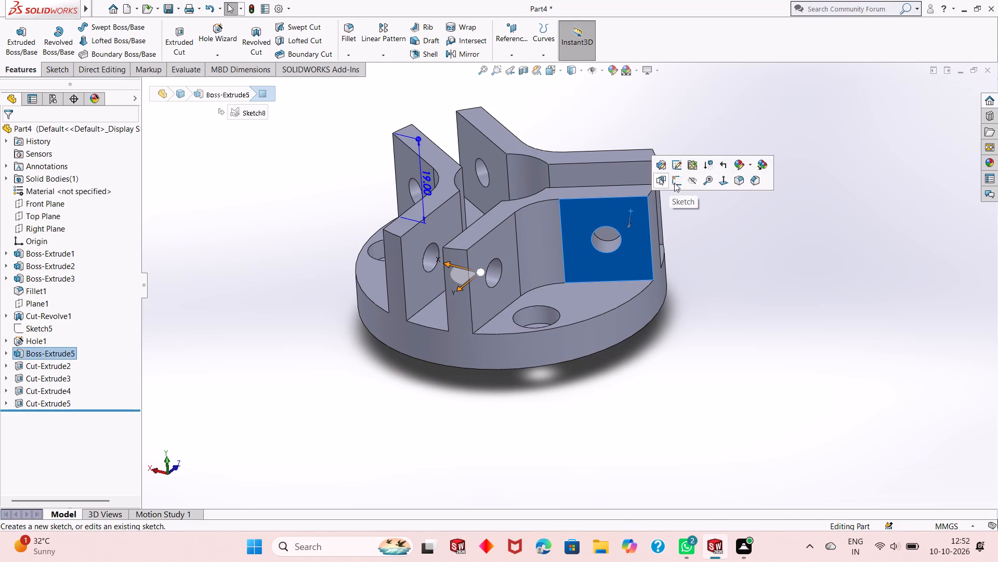
pyautogui.hotkey('ctrl', '8')
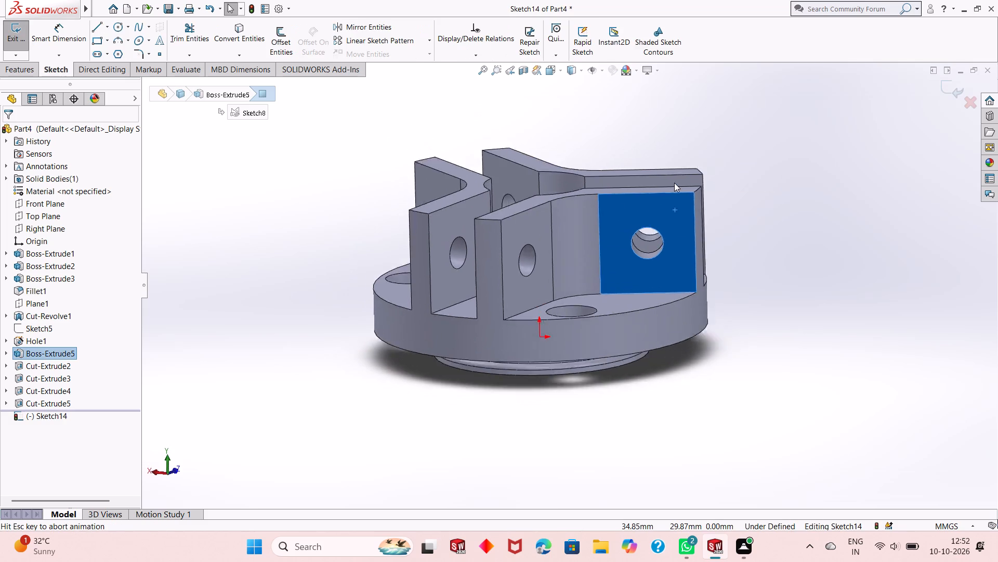
pyautogui.click(748, 182)
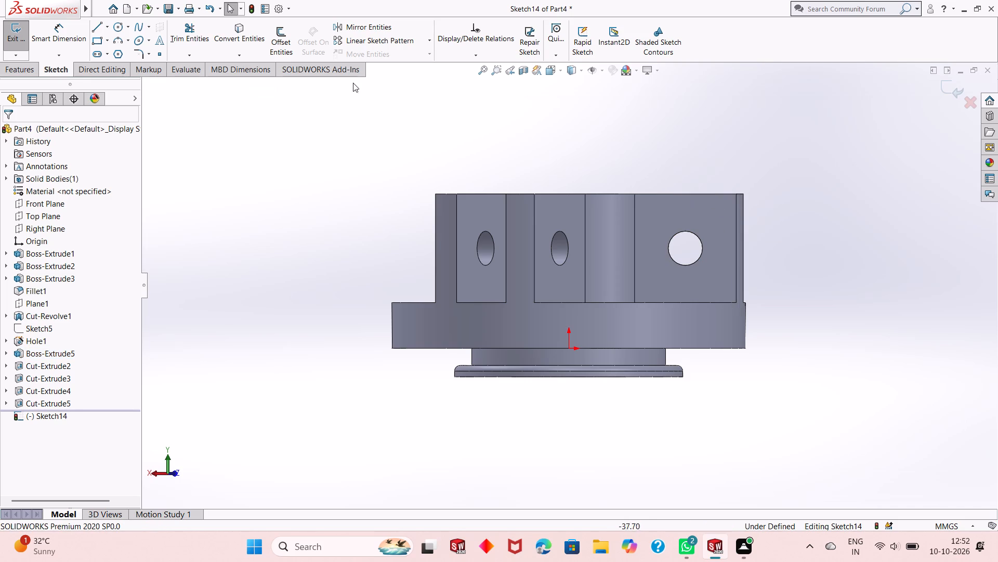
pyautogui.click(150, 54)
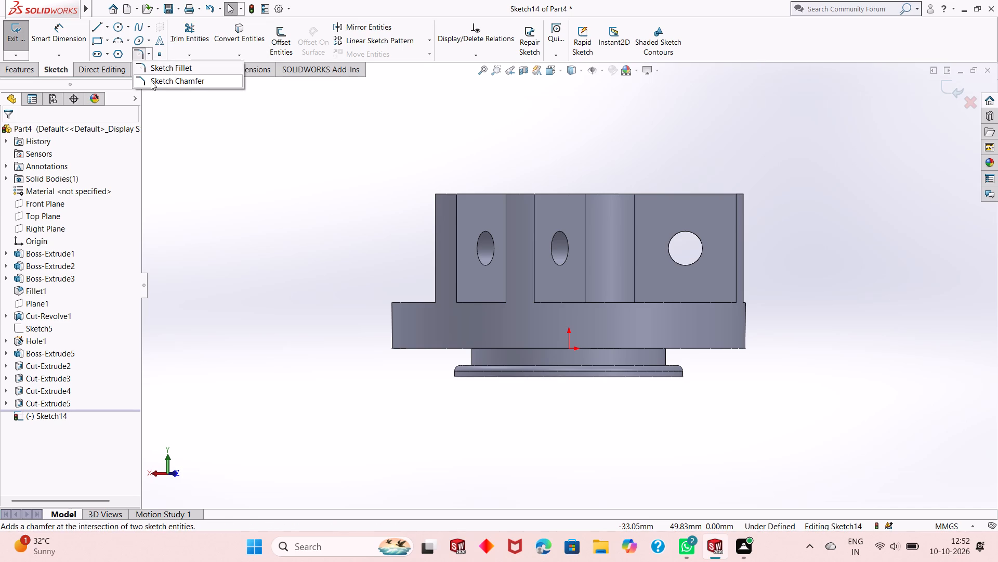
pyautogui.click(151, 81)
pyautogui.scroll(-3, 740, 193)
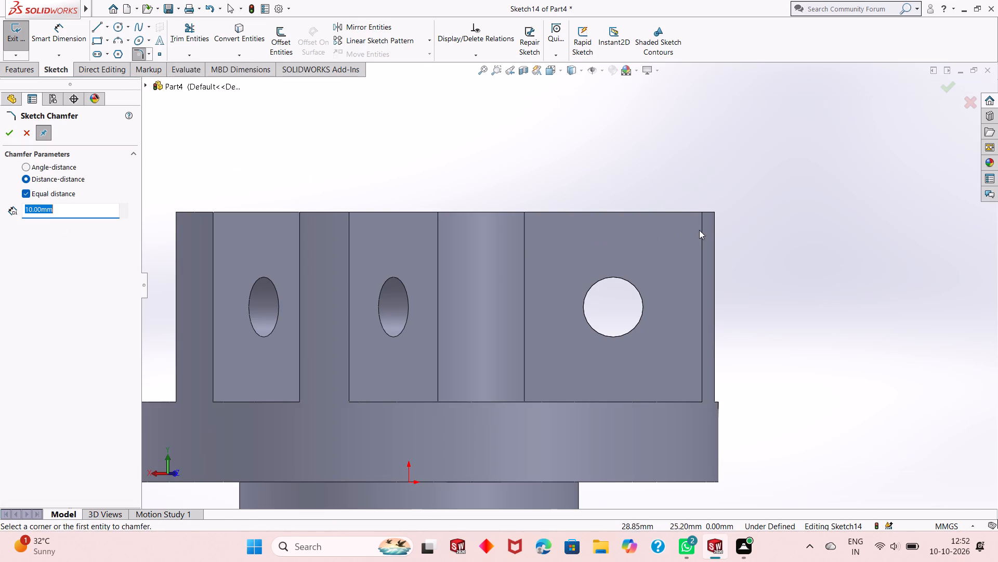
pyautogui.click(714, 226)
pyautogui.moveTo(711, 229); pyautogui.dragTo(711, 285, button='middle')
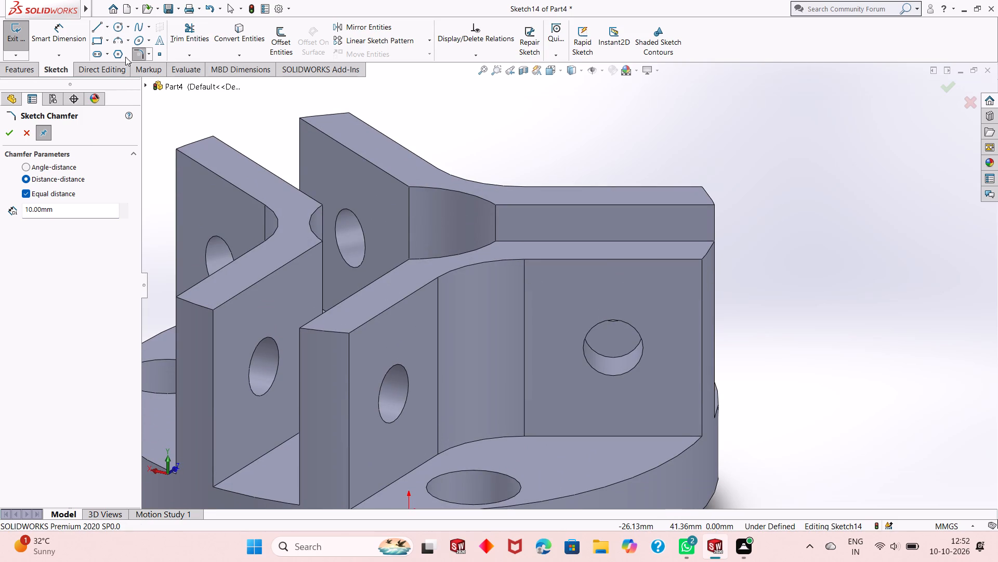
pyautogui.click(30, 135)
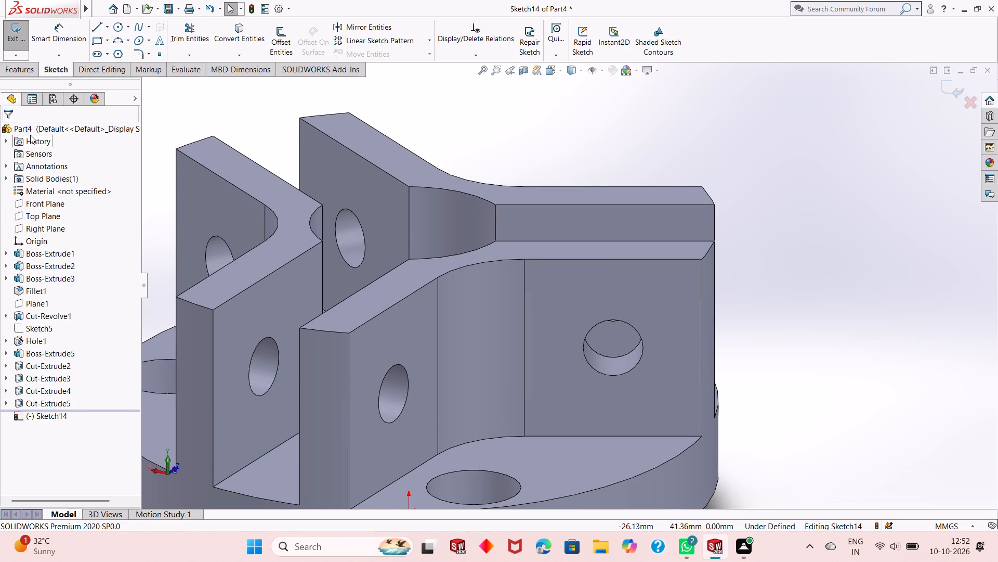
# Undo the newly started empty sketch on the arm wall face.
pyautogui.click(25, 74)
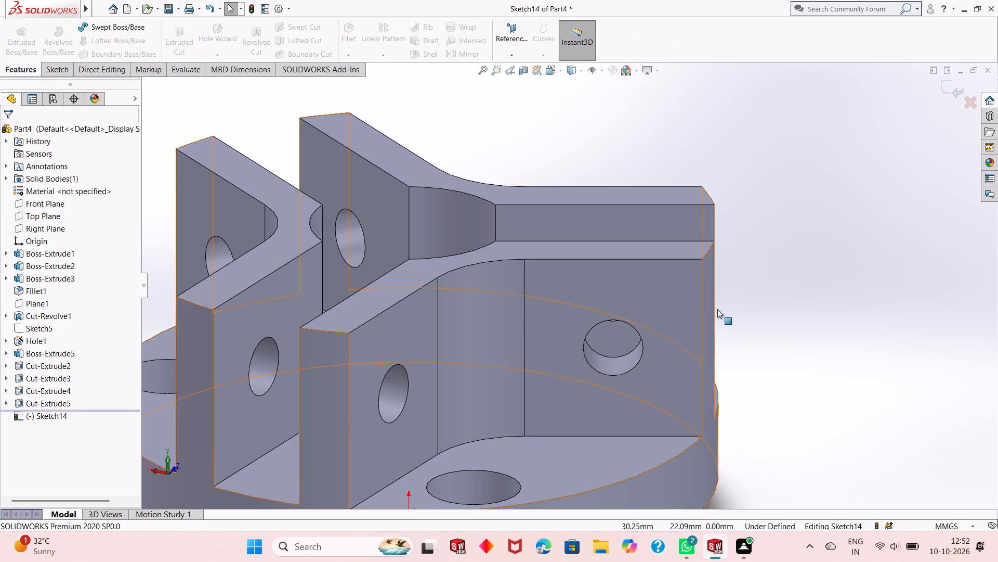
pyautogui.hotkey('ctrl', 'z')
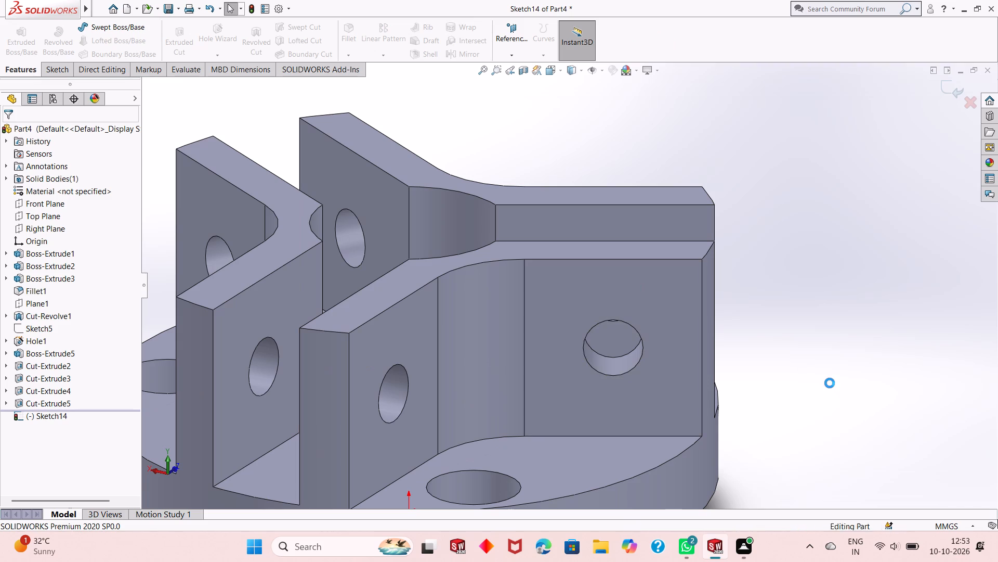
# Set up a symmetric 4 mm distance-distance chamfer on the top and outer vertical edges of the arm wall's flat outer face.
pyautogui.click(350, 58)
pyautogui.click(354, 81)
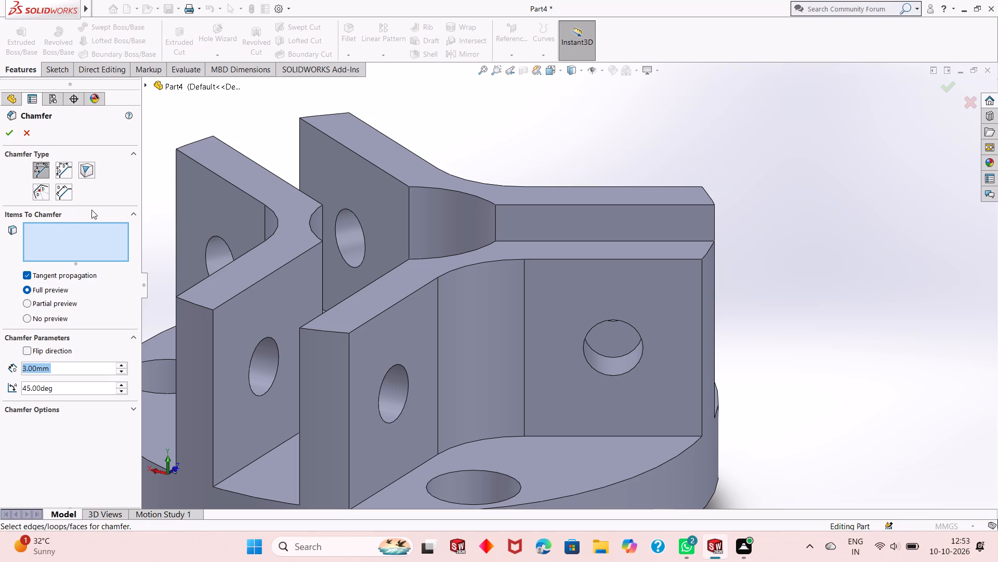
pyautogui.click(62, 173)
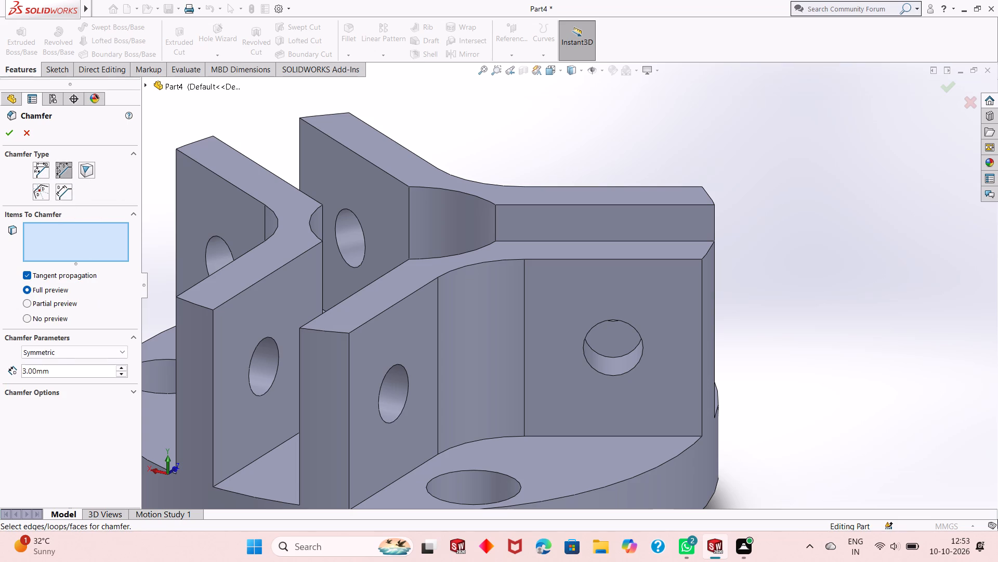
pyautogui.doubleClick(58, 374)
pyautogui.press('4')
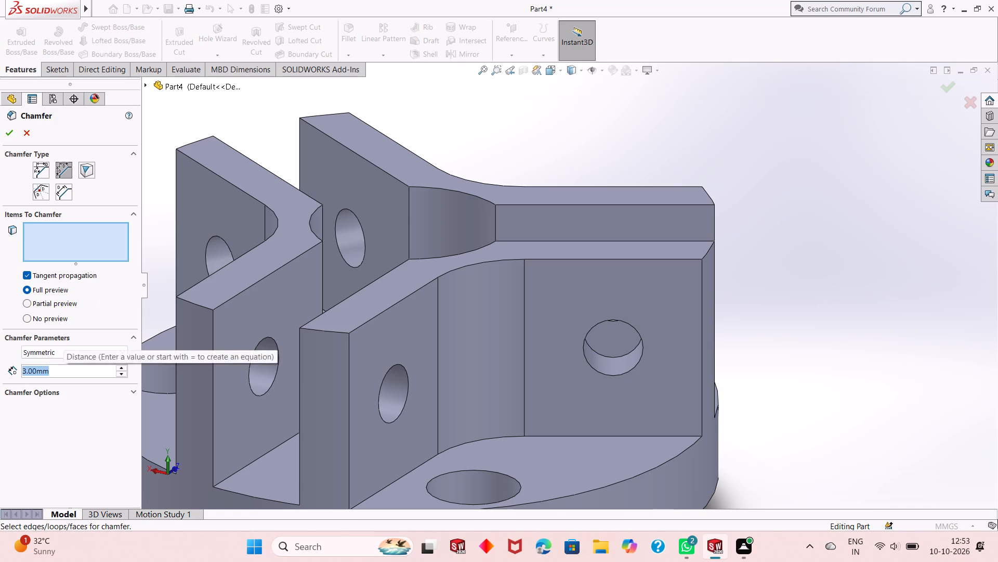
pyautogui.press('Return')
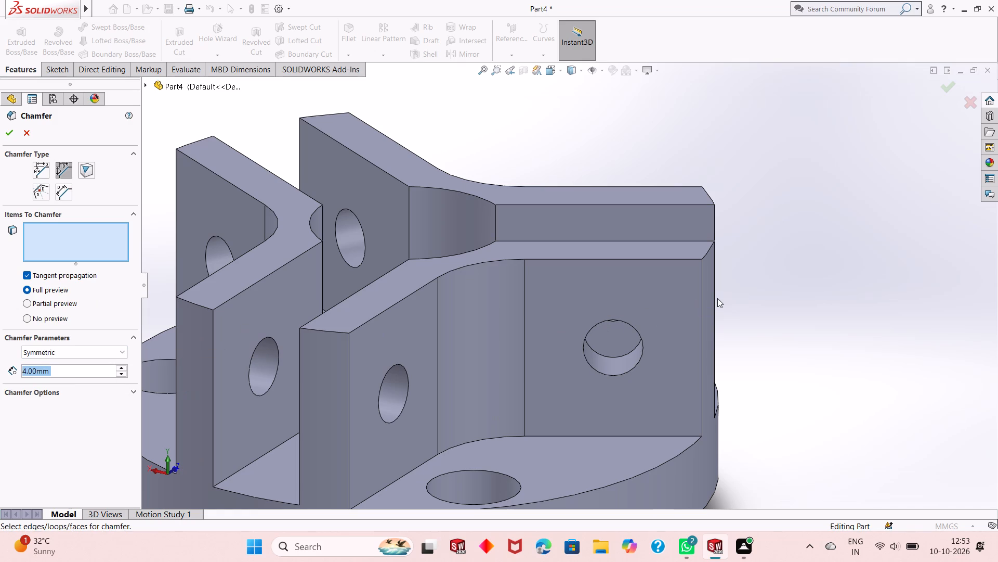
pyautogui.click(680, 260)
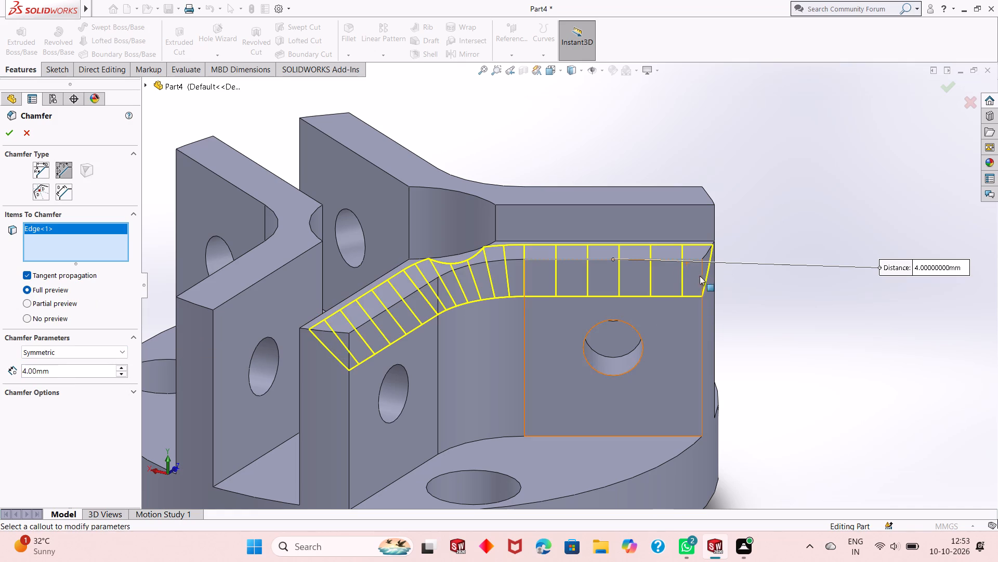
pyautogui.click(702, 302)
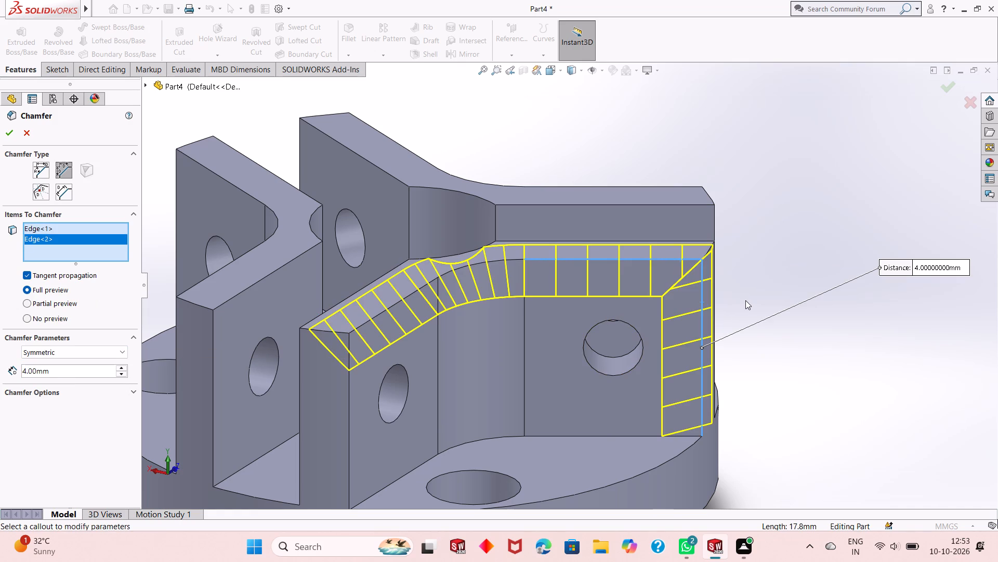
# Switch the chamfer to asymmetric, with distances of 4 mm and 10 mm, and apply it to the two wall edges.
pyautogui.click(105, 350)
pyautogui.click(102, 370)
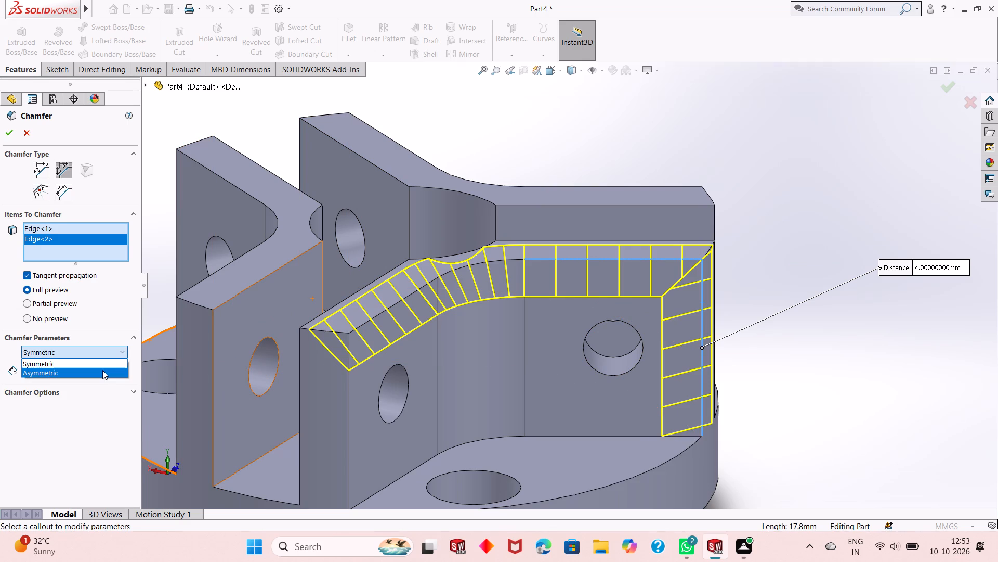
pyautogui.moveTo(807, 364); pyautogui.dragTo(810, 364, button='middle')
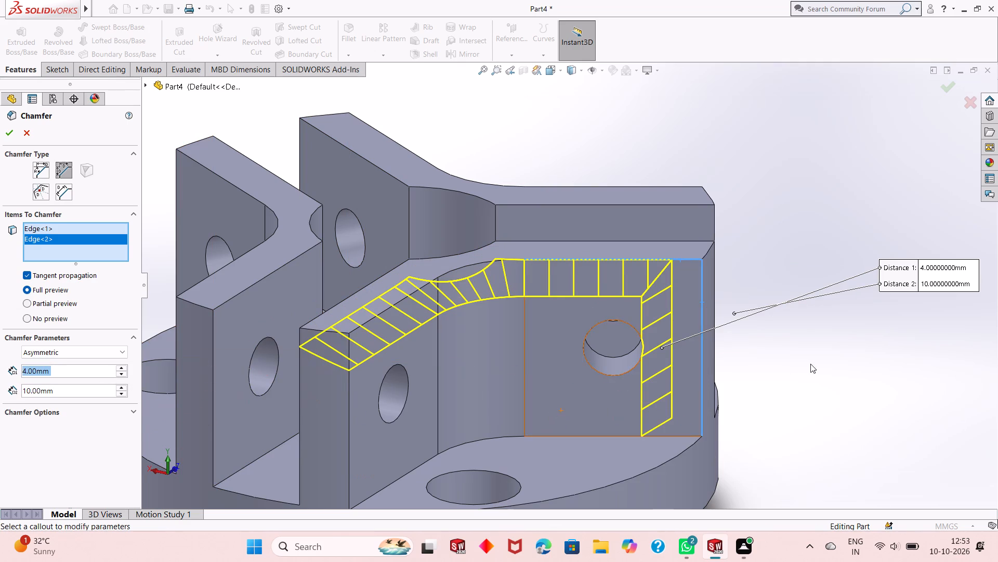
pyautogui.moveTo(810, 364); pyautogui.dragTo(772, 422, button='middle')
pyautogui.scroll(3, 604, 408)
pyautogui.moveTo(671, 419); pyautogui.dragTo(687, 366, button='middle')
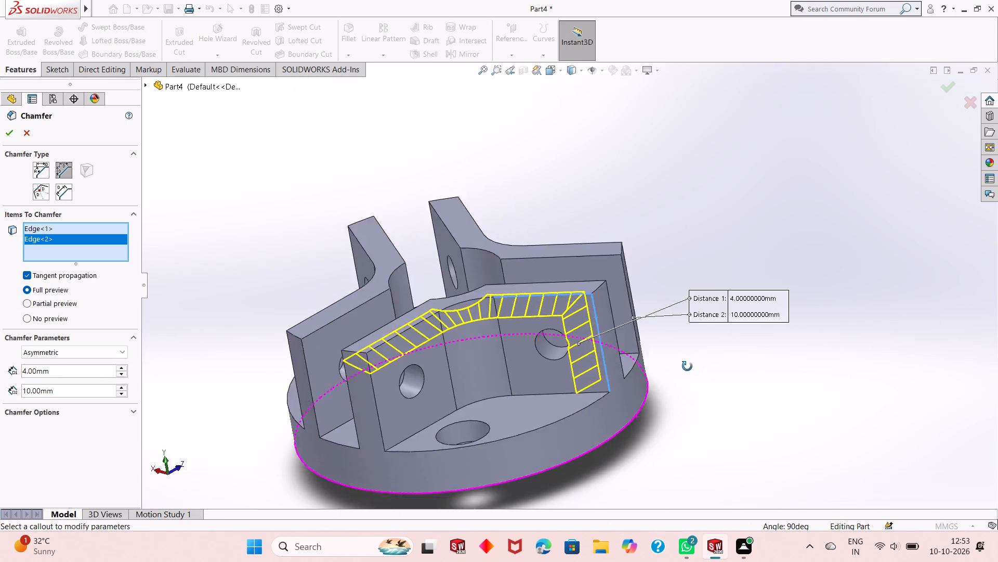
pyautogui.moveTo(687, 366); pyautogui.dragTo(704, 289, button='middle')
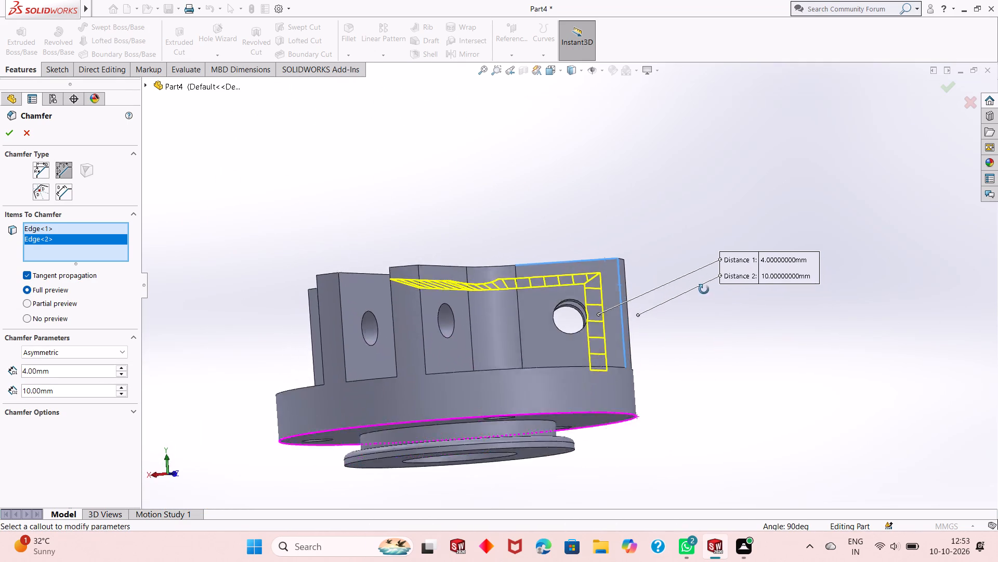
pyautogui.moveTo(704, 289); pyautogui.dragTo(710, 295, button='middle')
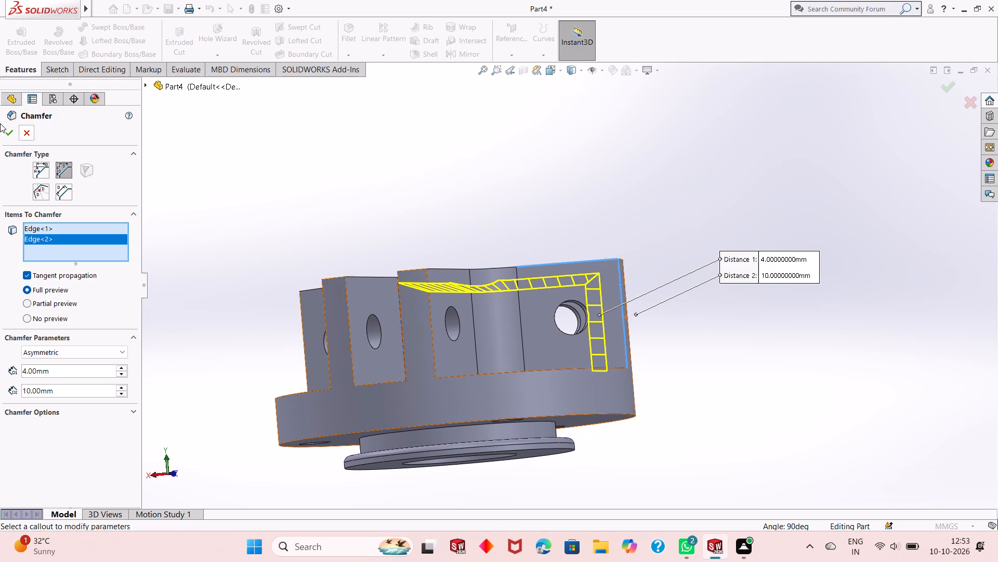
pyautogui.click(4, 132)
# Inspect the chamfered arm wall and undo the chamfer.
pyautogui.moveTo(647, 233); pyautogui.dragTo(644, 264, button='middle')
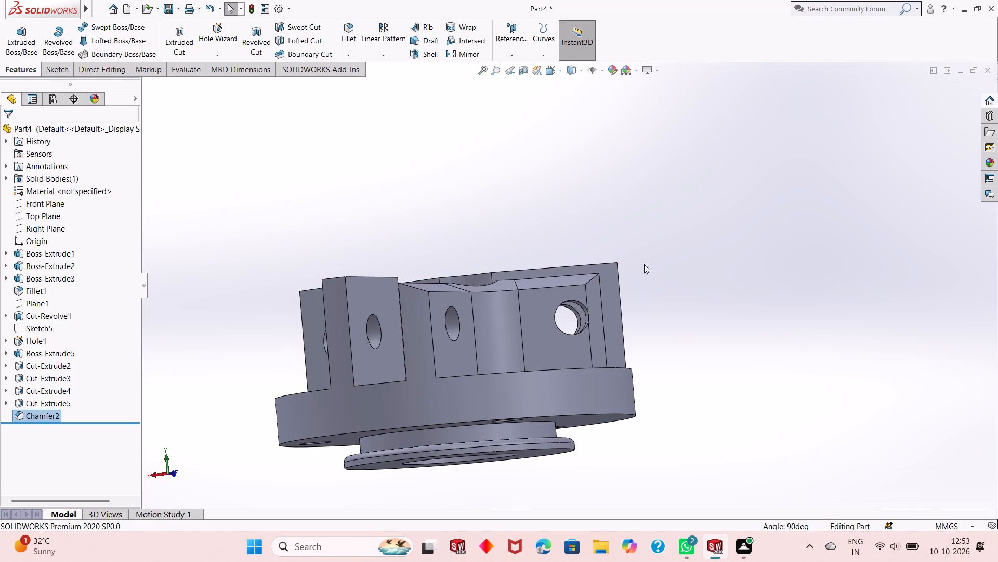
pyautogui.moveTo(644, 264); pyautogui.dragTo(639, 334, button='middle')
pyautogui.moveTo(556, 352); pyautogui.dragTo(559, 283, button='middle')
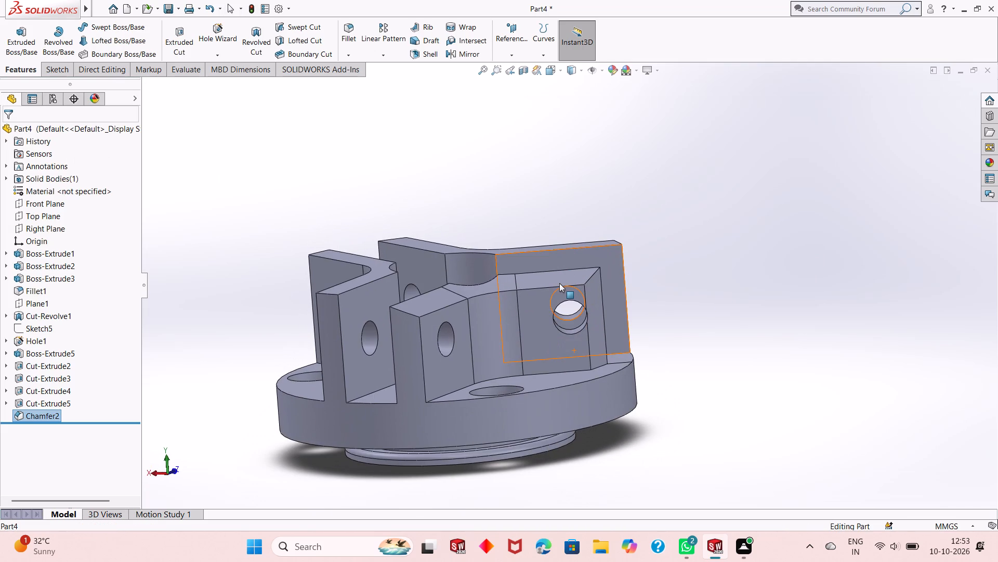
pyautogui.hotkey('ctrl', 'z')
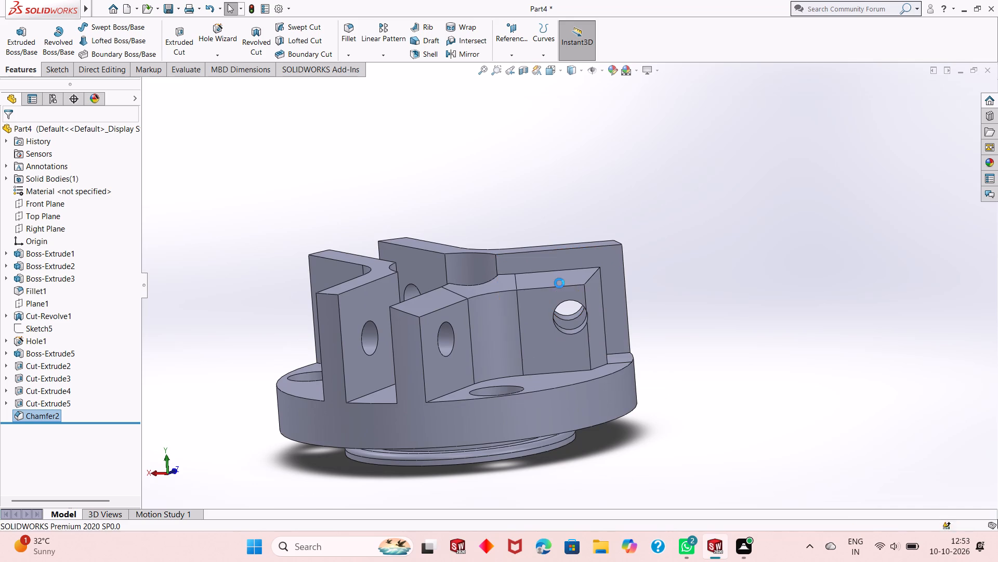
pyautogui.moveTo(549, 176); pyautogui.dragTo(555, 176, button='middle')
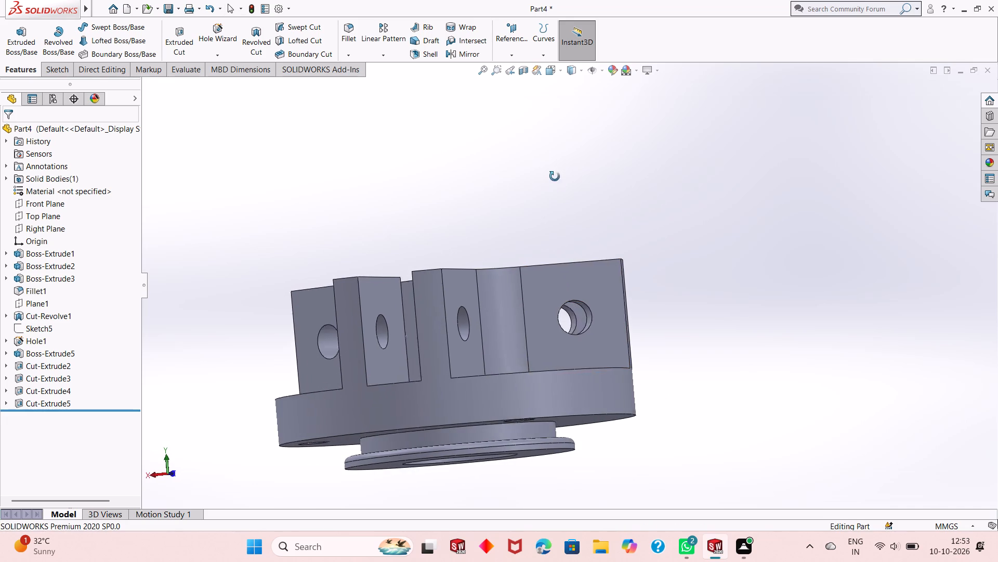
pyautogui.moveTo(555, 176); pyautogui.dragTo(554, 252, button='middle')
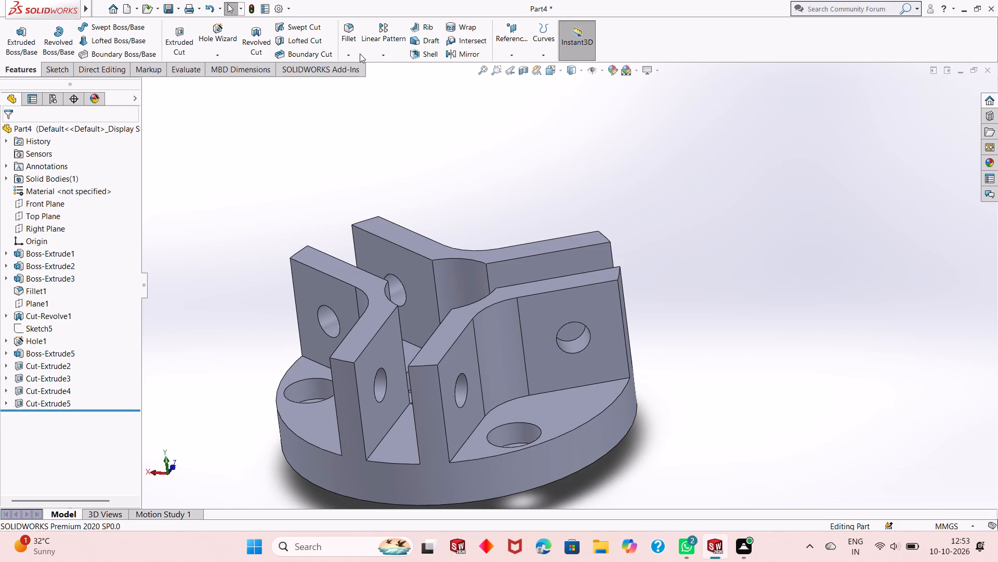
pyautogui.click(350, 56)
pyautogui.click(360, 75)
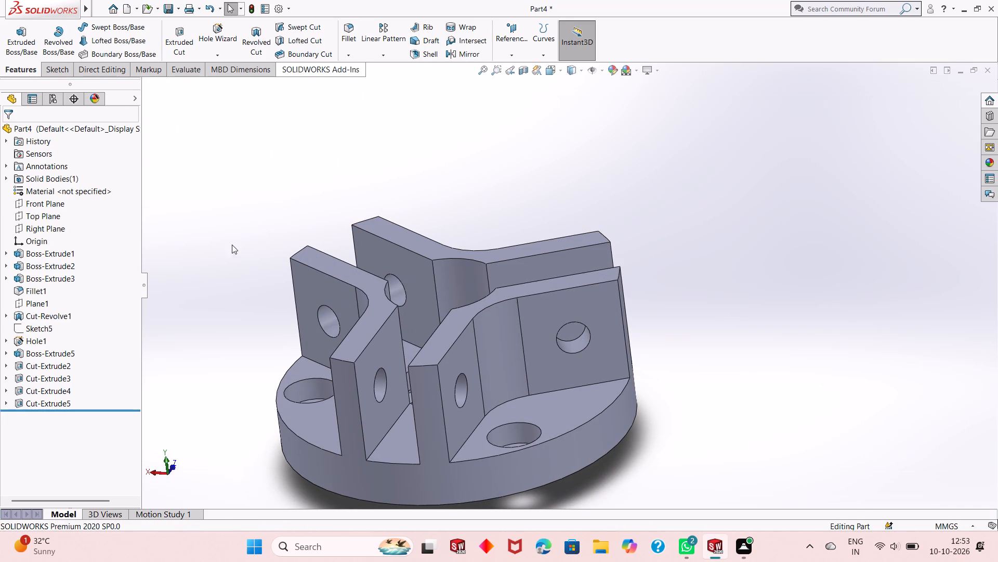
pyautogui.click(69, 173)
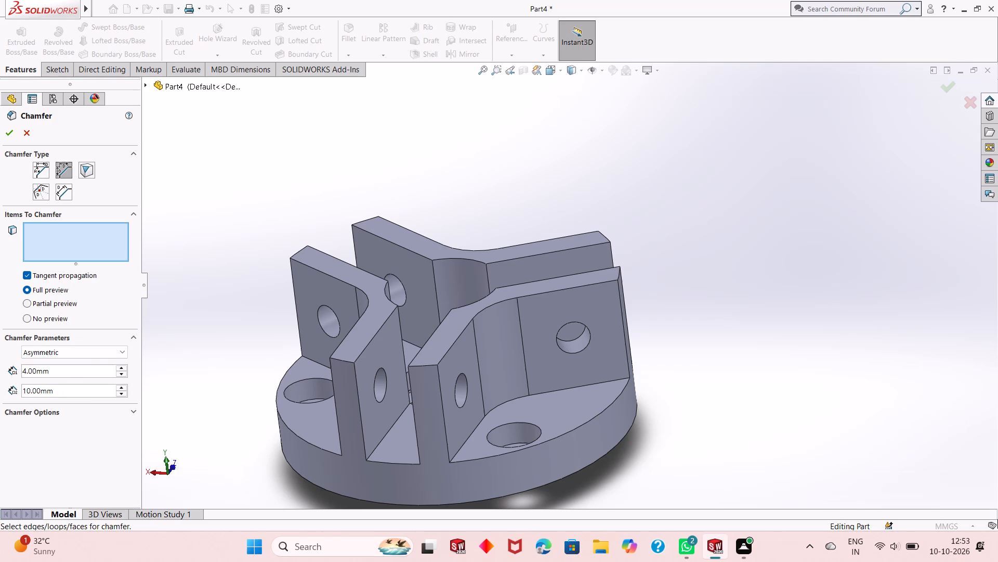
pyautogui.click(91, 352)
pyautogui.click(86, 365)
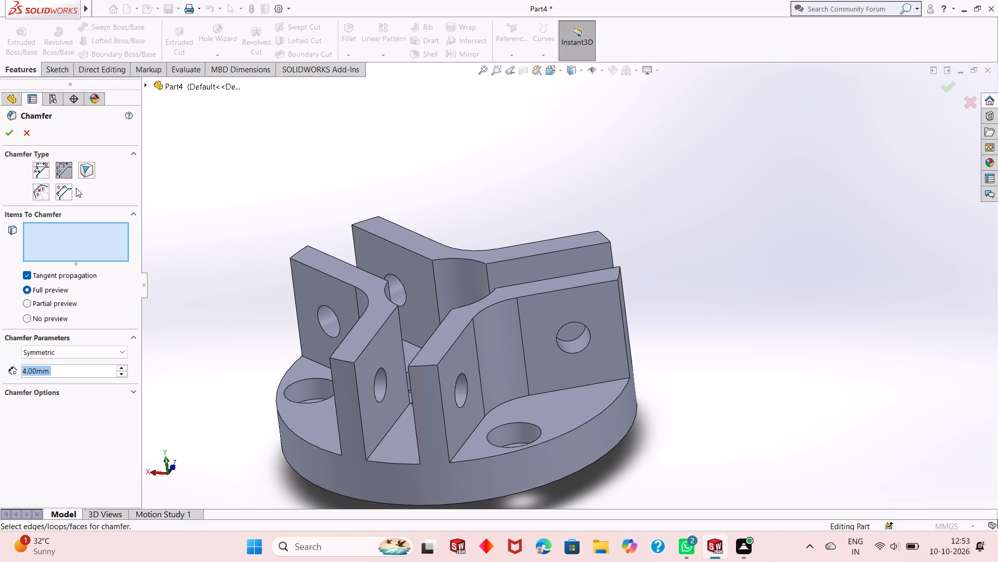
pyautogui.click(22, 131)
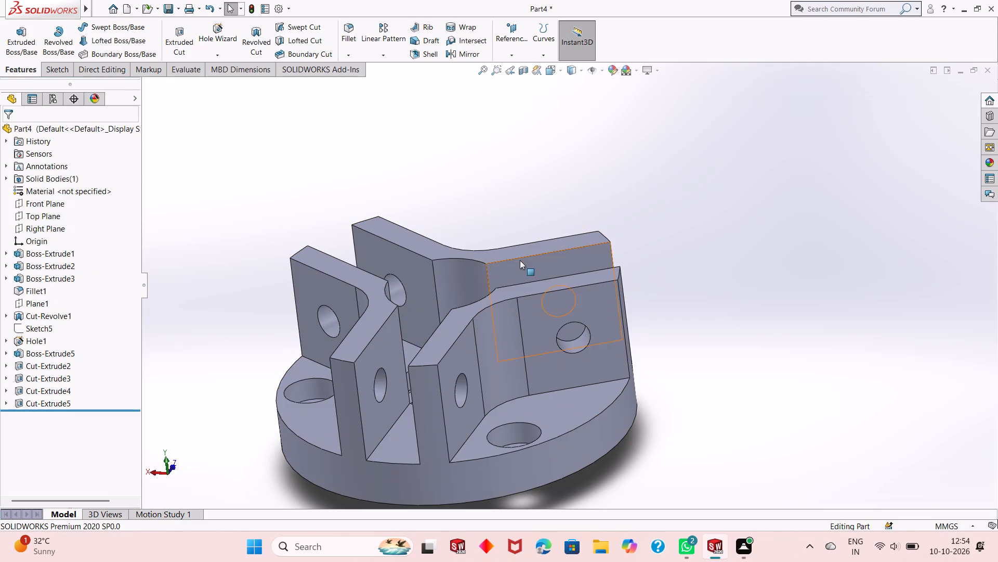
# Start a new sketch on the outer flat face of the arm wall section with the cross hole, viewed normal to the face.
pyautogui.scroll(-1, 521, 262)
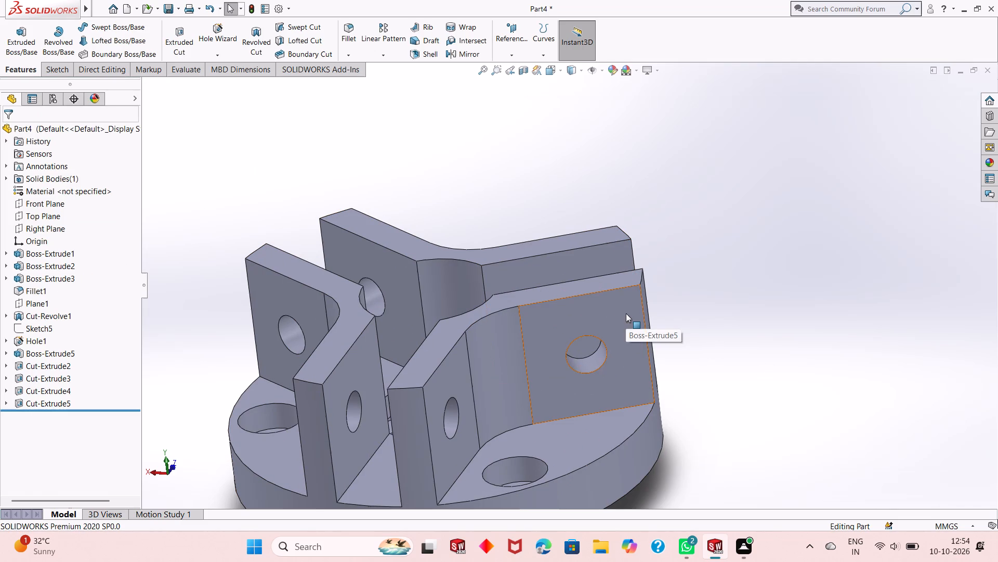
pyautogui.click(626, 313)
pyautogui.click(672, 282)
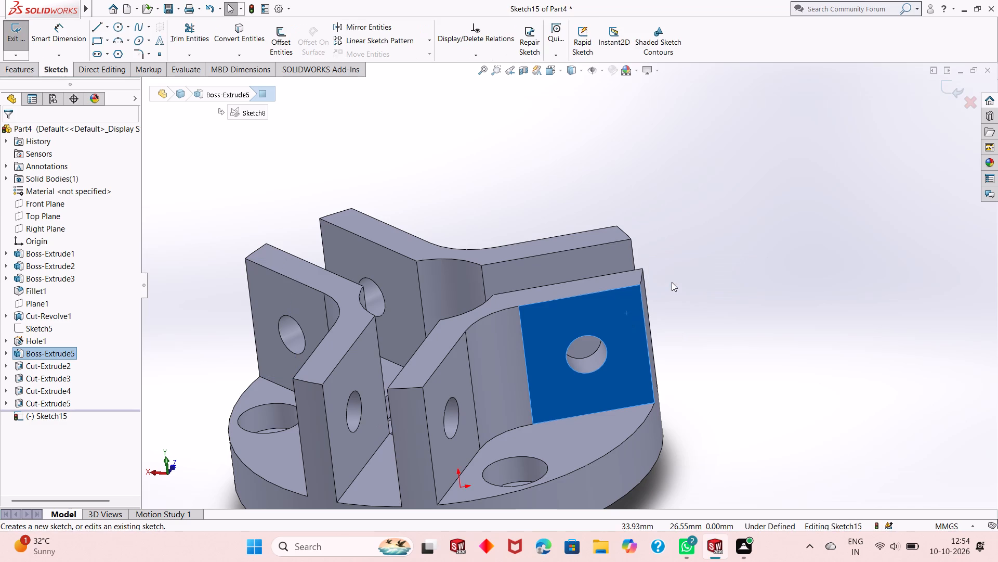
pyautogui.hotkey('ctrl', '8')
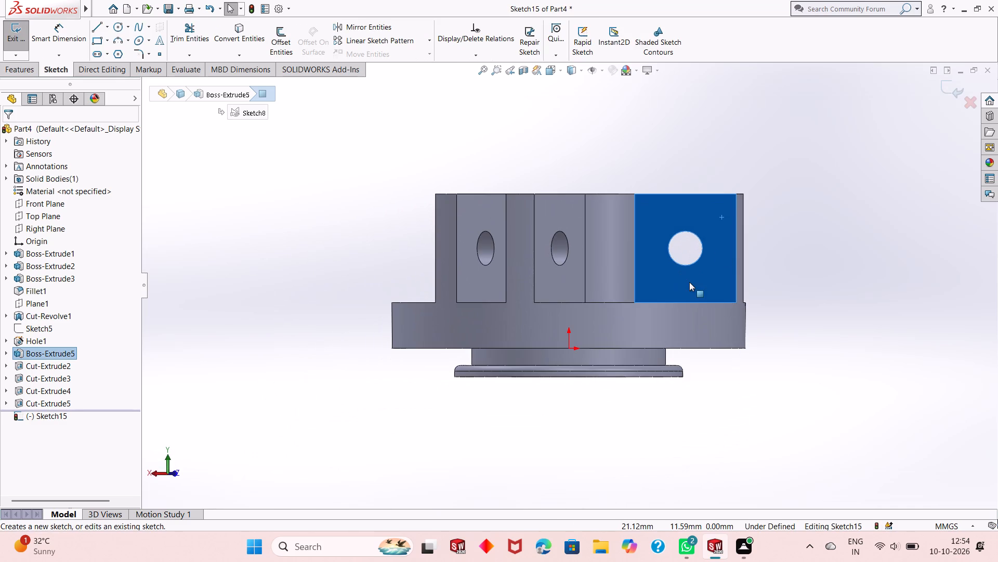
pyautogui.click(778, 212)
# Sketch a diagonal line across the wall face's upper outer corner, meeting the top and vertical edges about 4.3 mm from the corner.
pyautogui.scroll(-3, 761, 185)
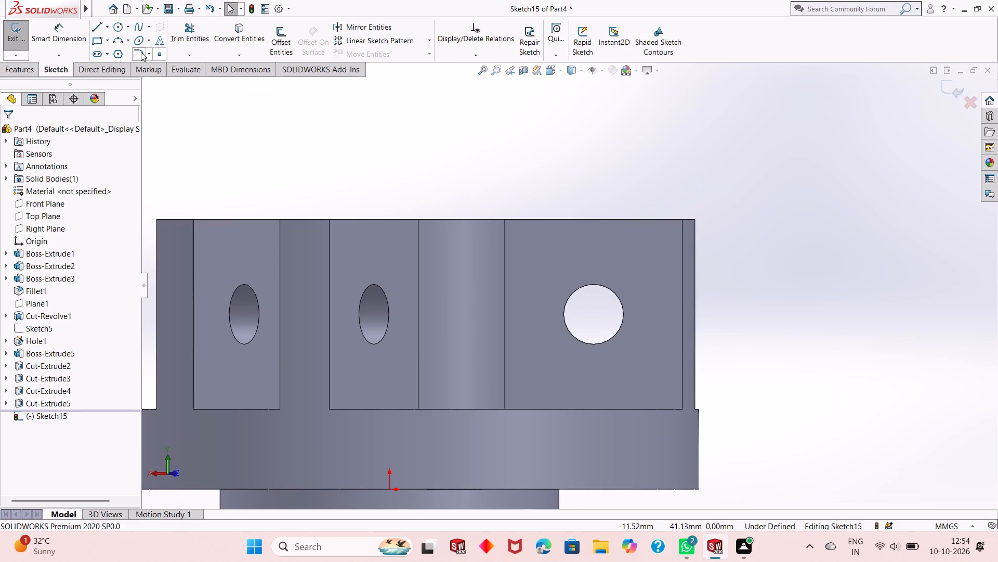
pyautogui.click(99, 27)
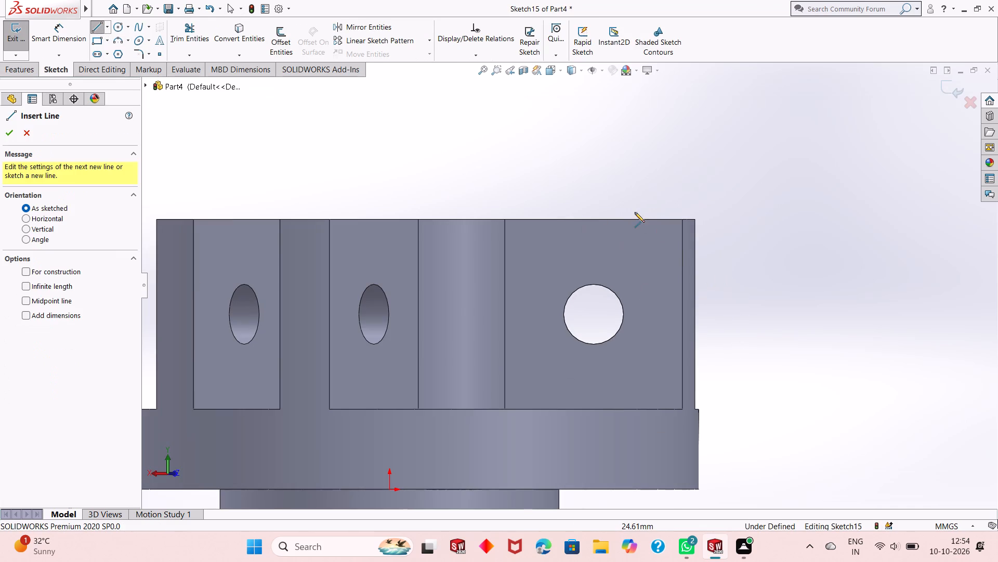
pyautogui.click(639, 219)
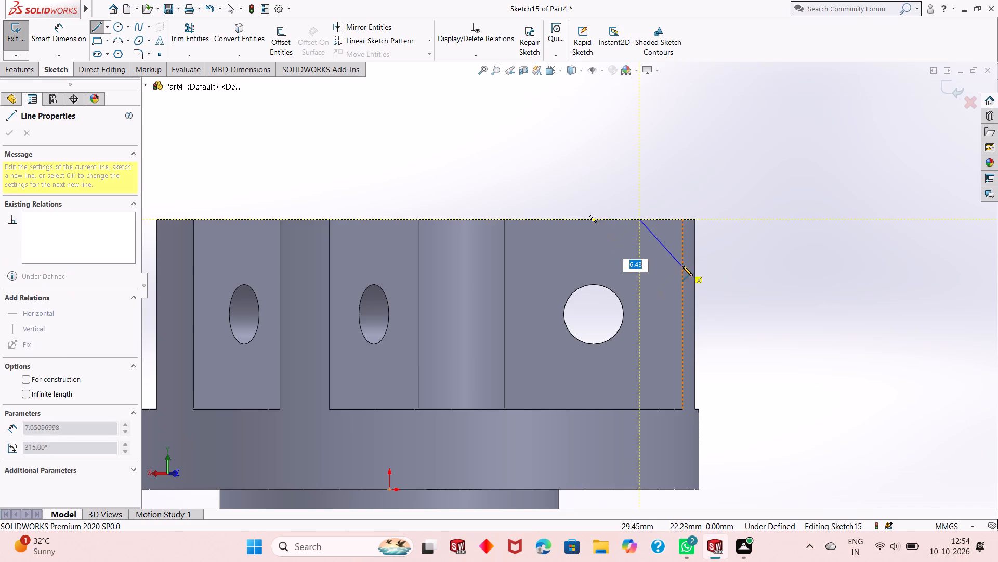
pyautogui.click(682, 263)
pyautogui.rightClick(757, 238)
pyautogui.click(770, 245)
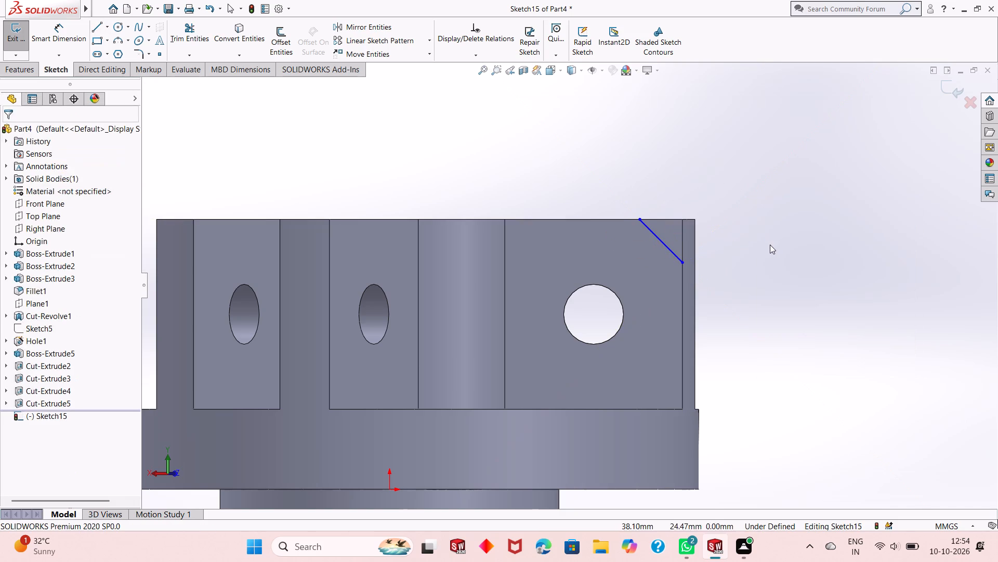
# Dimension the line's upper endpoint 4 mm horizontally from the wall face's outer vertical edge.
pyautogui.click(69, 39)
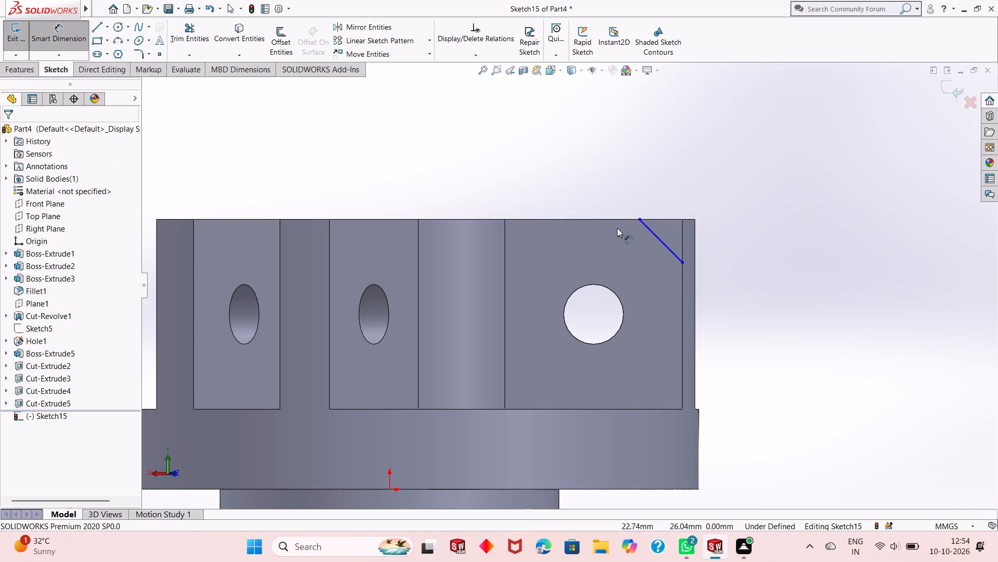
pyautogui.click(637, 218)
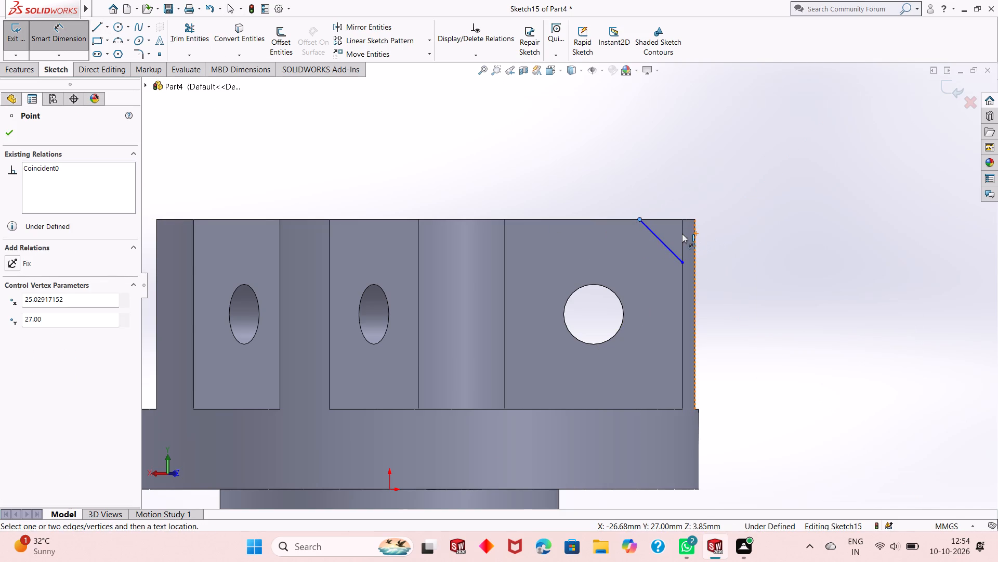
pyautogui.click(681, 234)
pyautogui.click(678, 185)
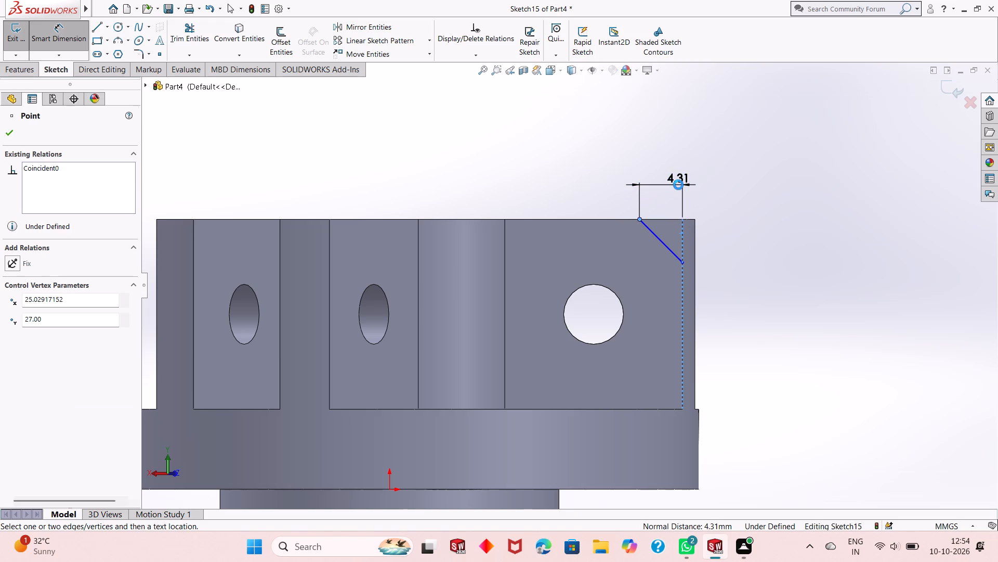
pyautogui.press('4')
pyautogui.press('Return')
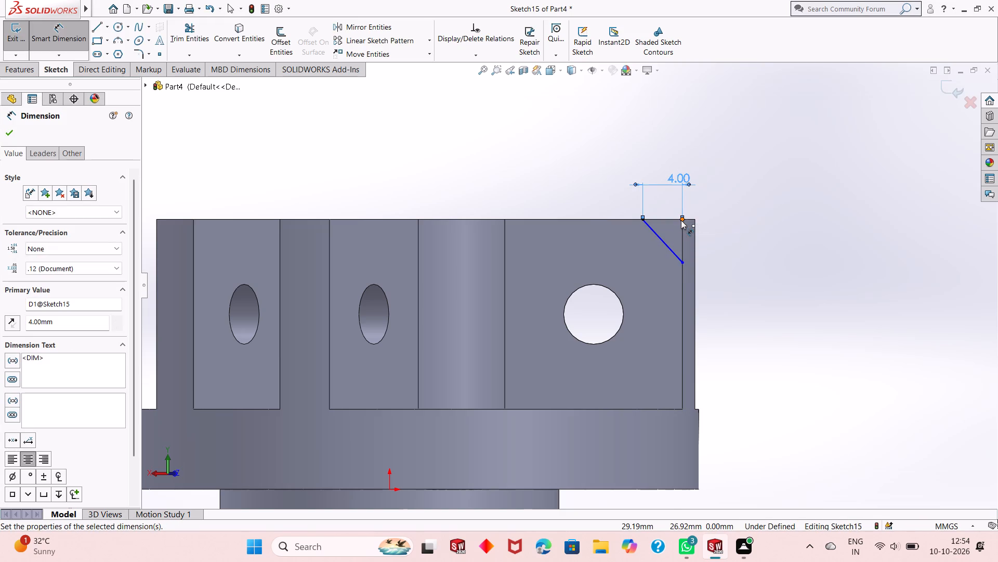
# Dimension the diagonal line's lower endpoint 4 mm vertically from the wall face's upper outer corner.
pyautogui.click(681, 220)
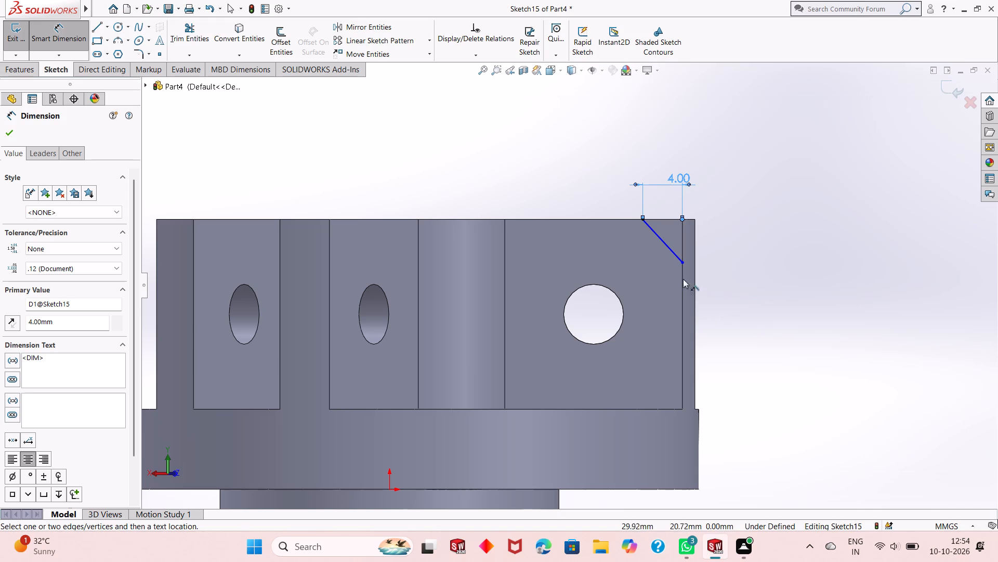
pyautogui.click(682, 264)
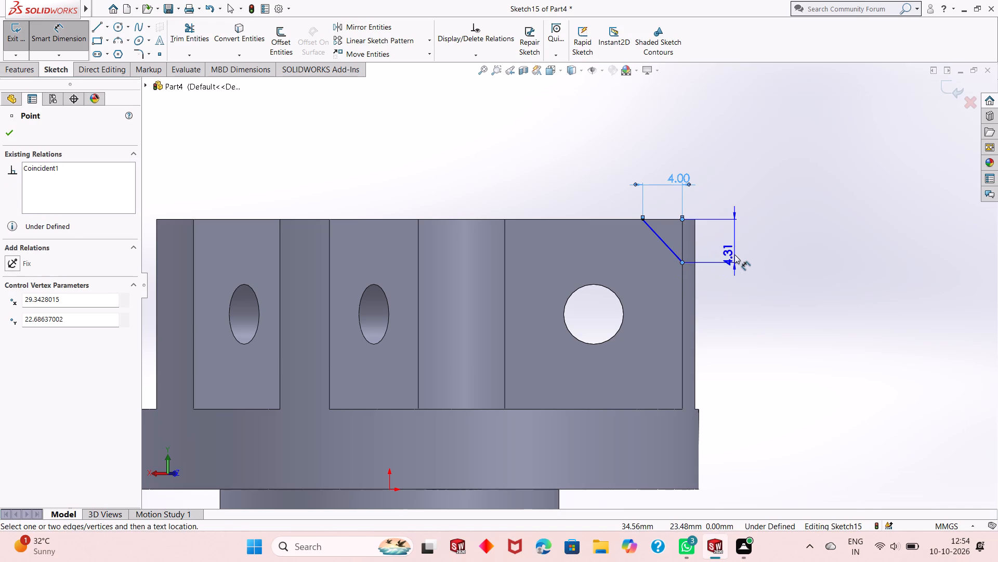
pyautogui.click(734, 254)
pyautogui.press('4')
pyautogui.press('Return')
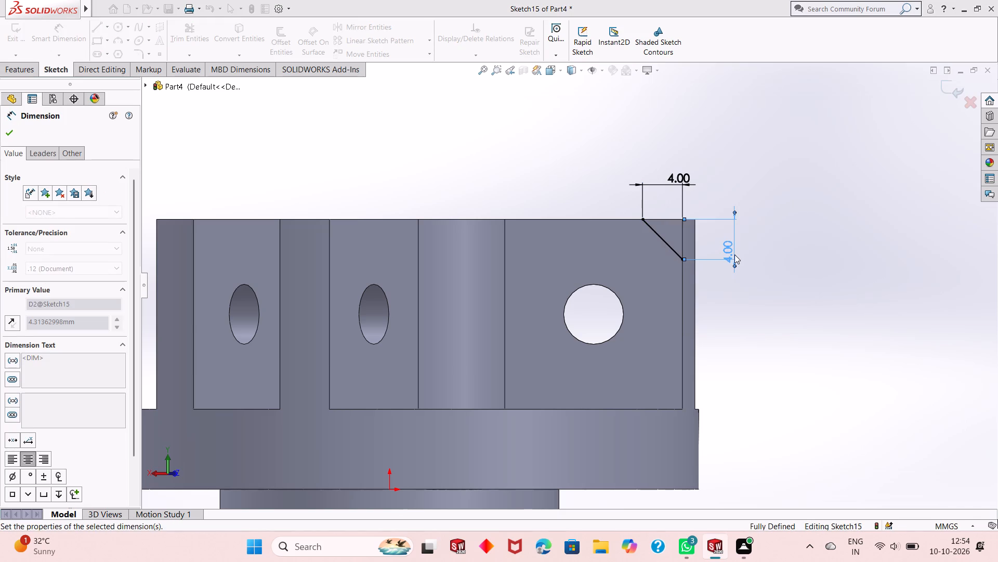
pyautogui.rightClick(778, 233)
pyautogui.click(793, 265)
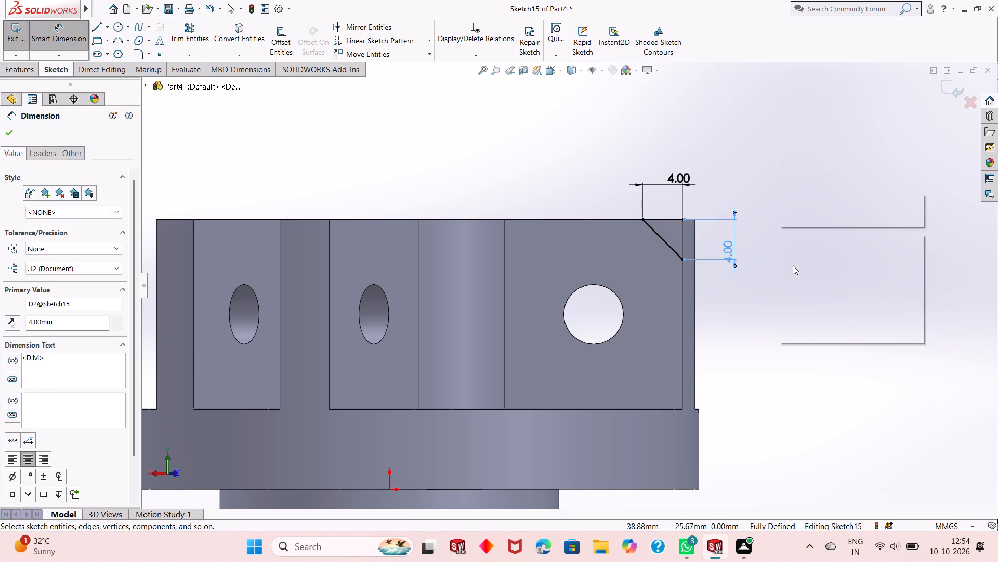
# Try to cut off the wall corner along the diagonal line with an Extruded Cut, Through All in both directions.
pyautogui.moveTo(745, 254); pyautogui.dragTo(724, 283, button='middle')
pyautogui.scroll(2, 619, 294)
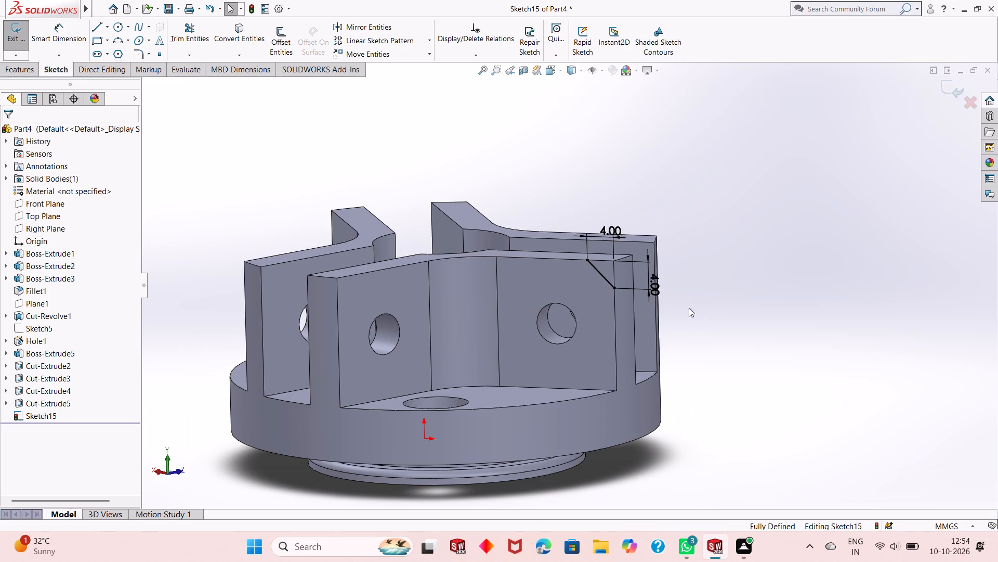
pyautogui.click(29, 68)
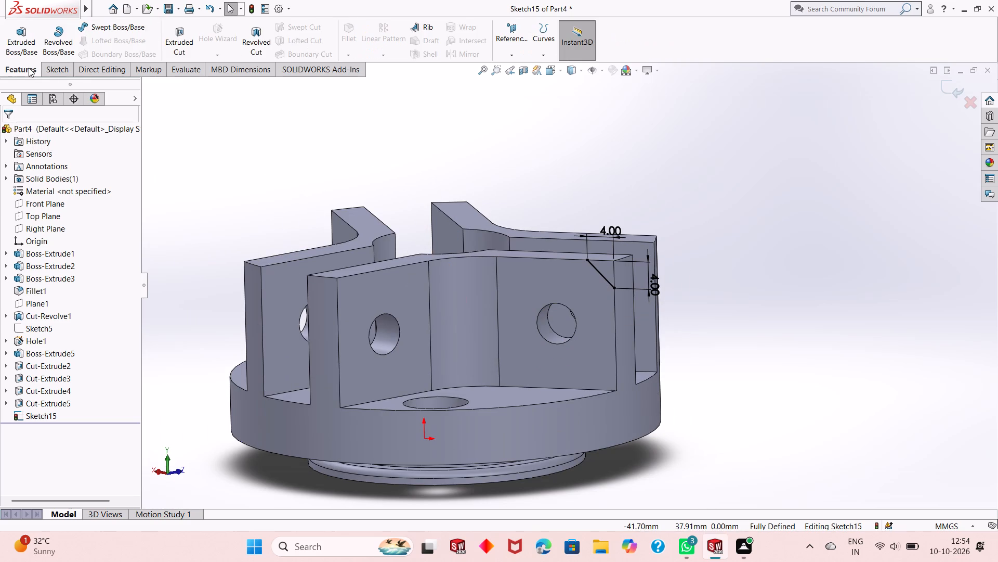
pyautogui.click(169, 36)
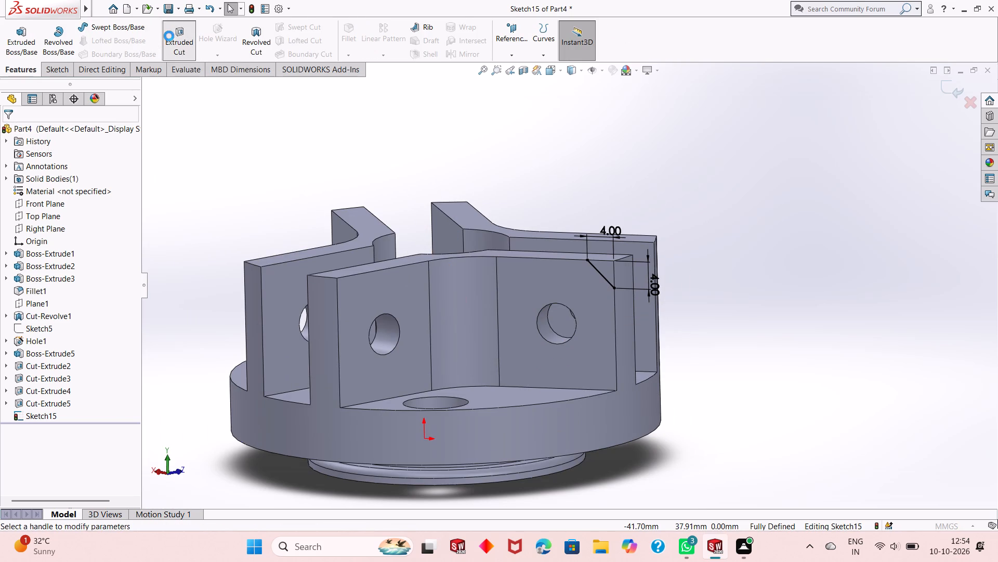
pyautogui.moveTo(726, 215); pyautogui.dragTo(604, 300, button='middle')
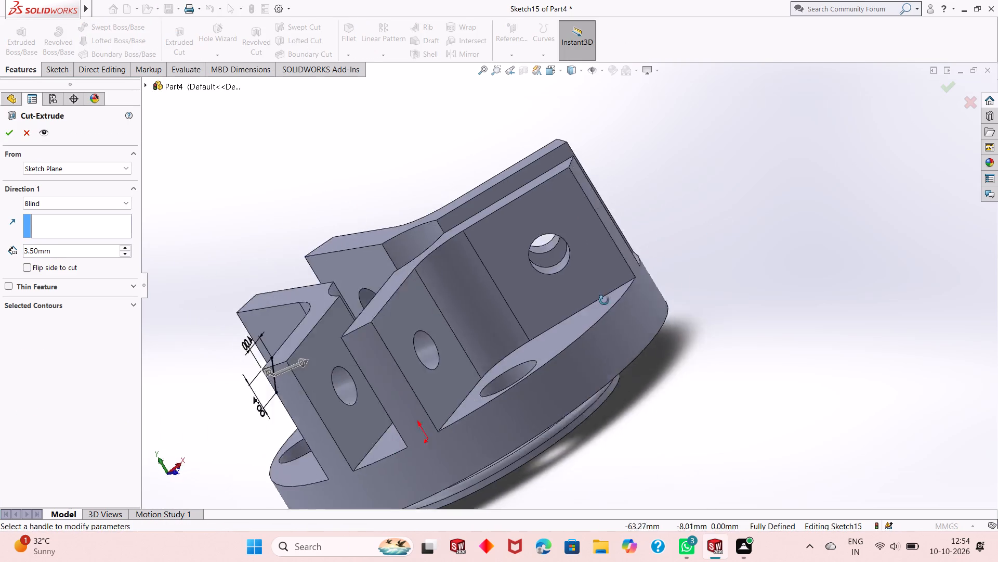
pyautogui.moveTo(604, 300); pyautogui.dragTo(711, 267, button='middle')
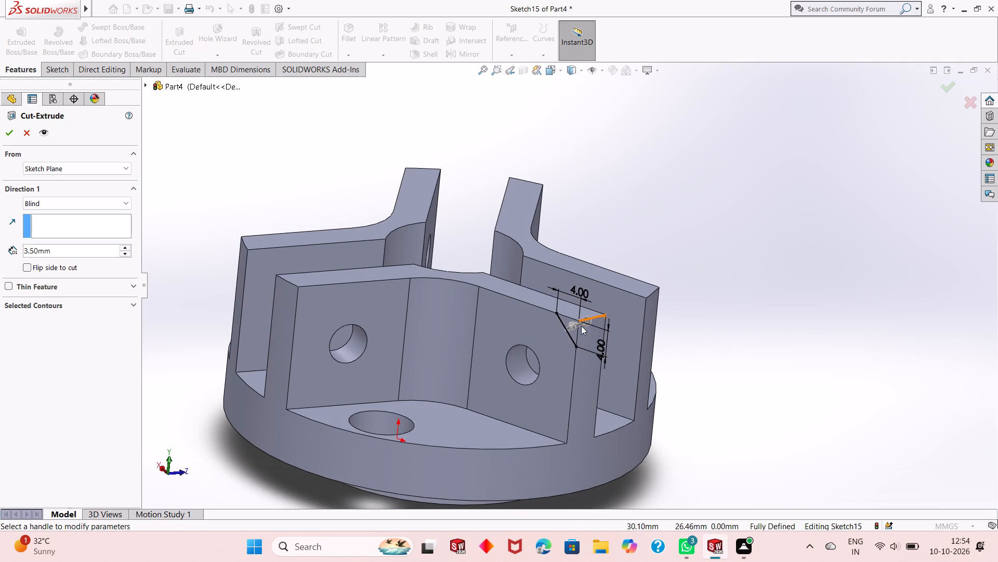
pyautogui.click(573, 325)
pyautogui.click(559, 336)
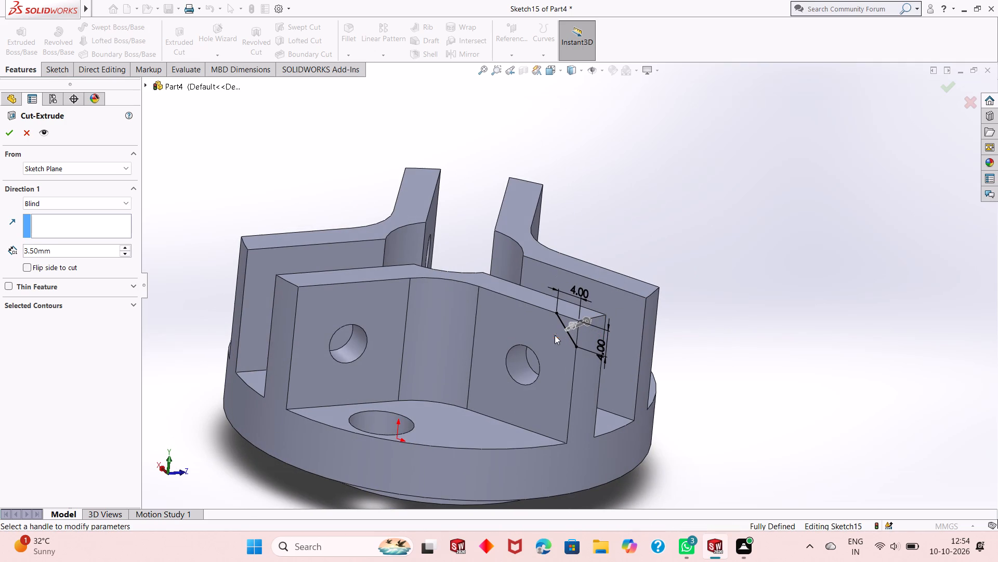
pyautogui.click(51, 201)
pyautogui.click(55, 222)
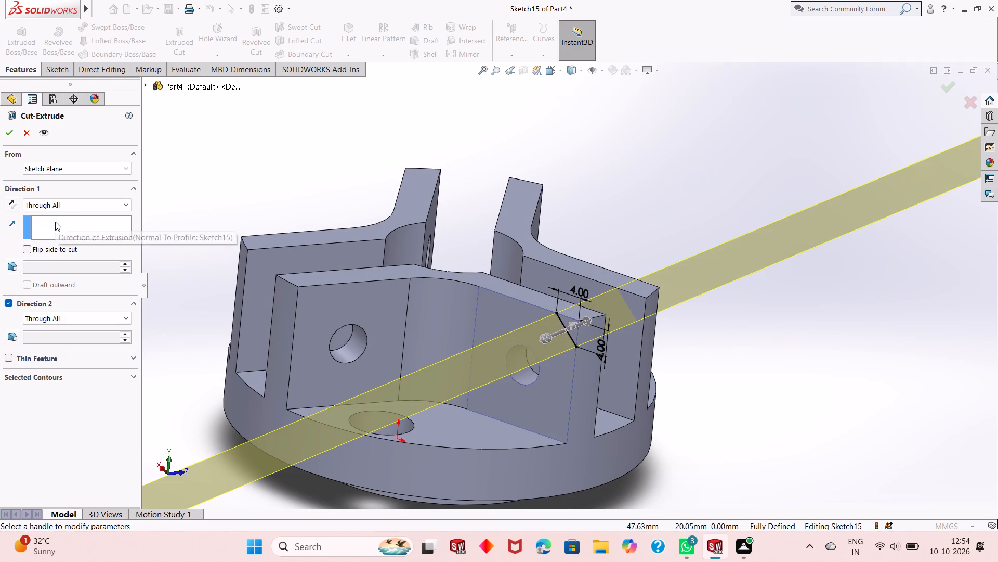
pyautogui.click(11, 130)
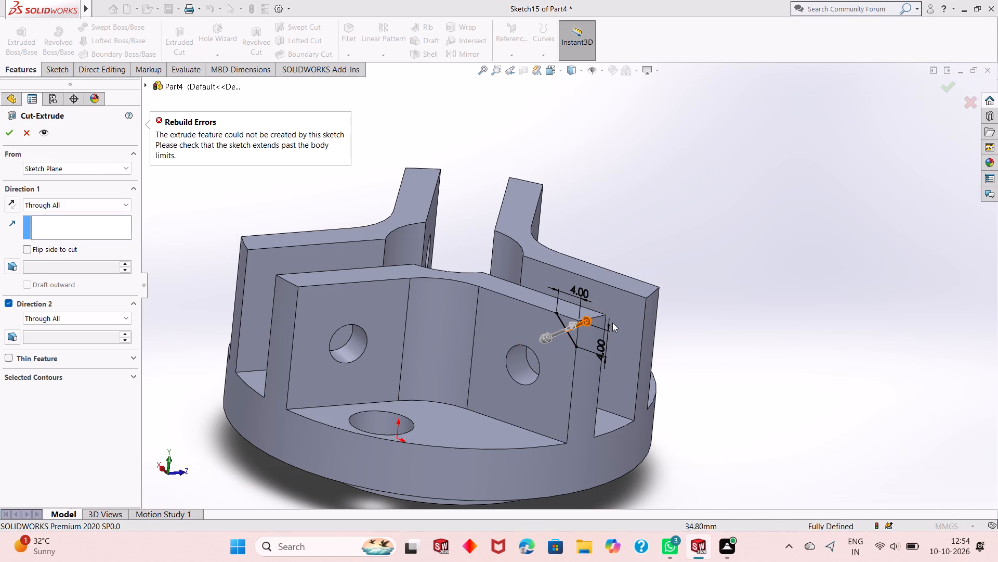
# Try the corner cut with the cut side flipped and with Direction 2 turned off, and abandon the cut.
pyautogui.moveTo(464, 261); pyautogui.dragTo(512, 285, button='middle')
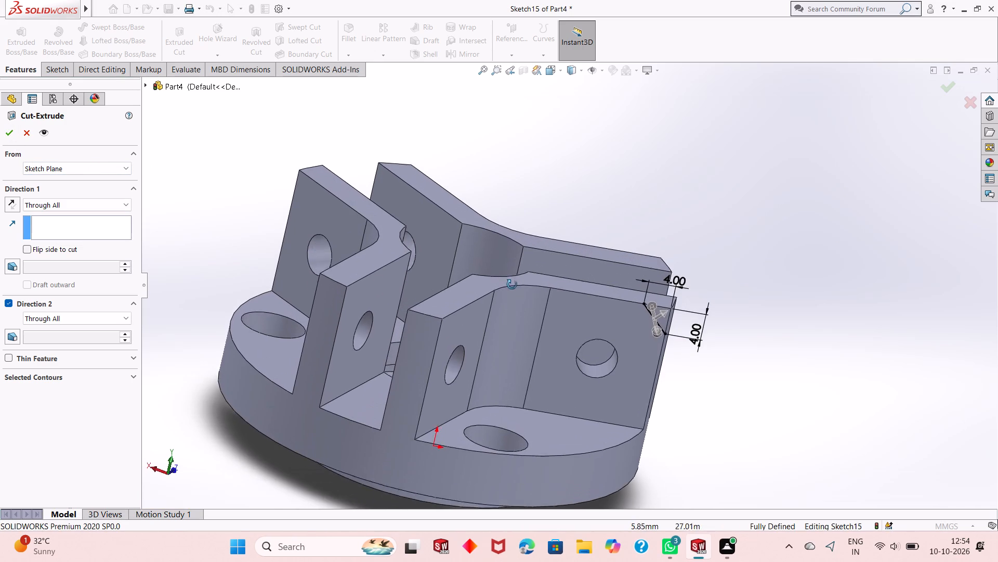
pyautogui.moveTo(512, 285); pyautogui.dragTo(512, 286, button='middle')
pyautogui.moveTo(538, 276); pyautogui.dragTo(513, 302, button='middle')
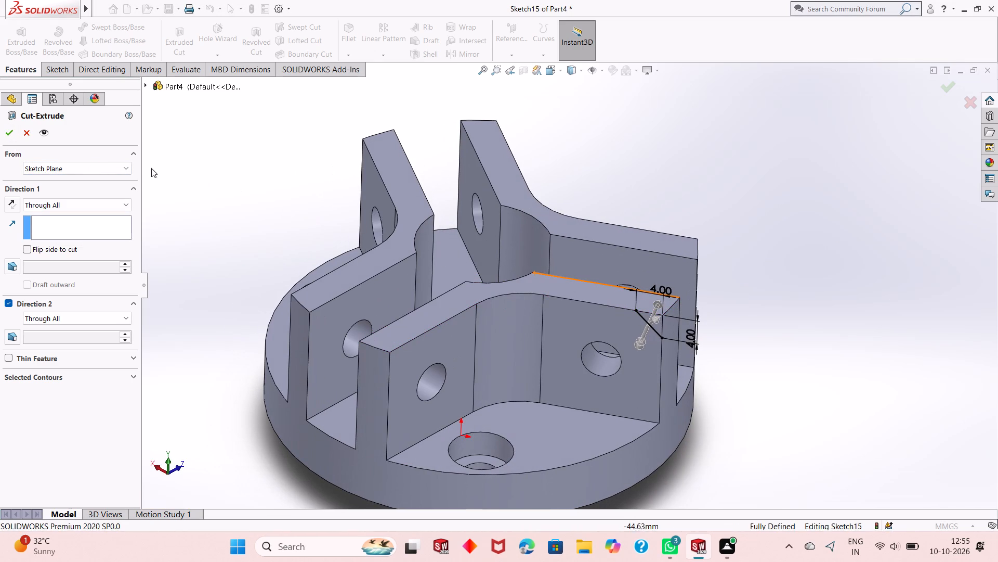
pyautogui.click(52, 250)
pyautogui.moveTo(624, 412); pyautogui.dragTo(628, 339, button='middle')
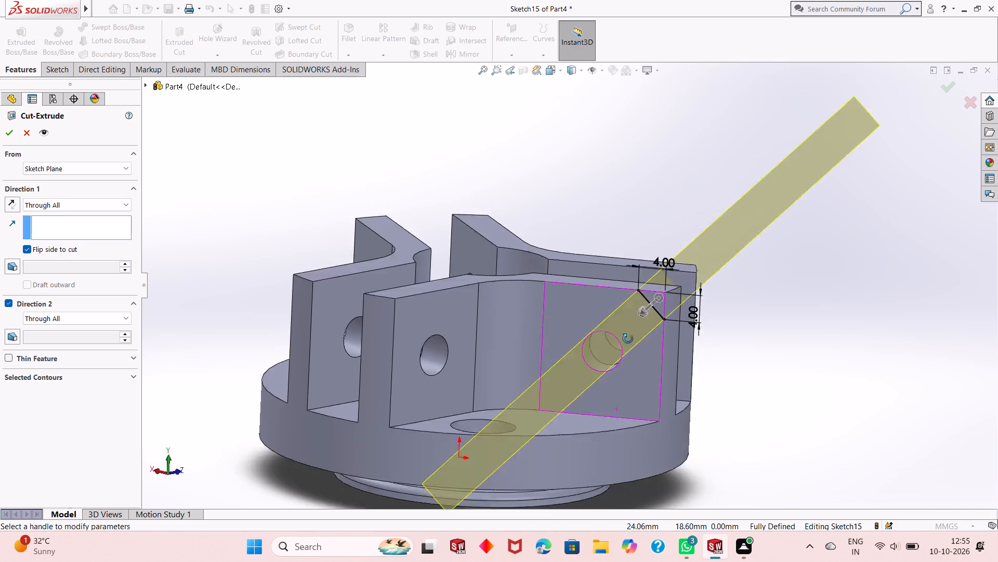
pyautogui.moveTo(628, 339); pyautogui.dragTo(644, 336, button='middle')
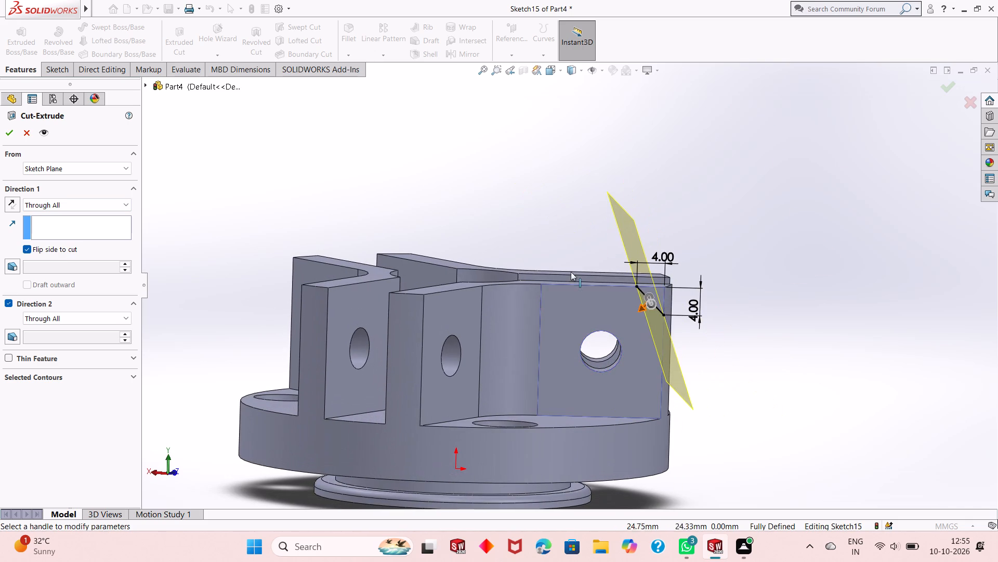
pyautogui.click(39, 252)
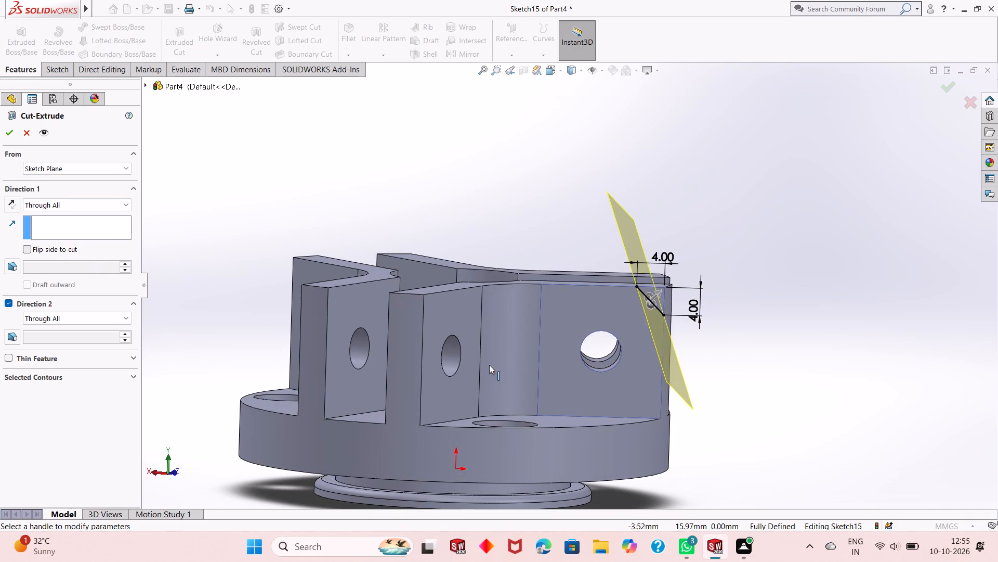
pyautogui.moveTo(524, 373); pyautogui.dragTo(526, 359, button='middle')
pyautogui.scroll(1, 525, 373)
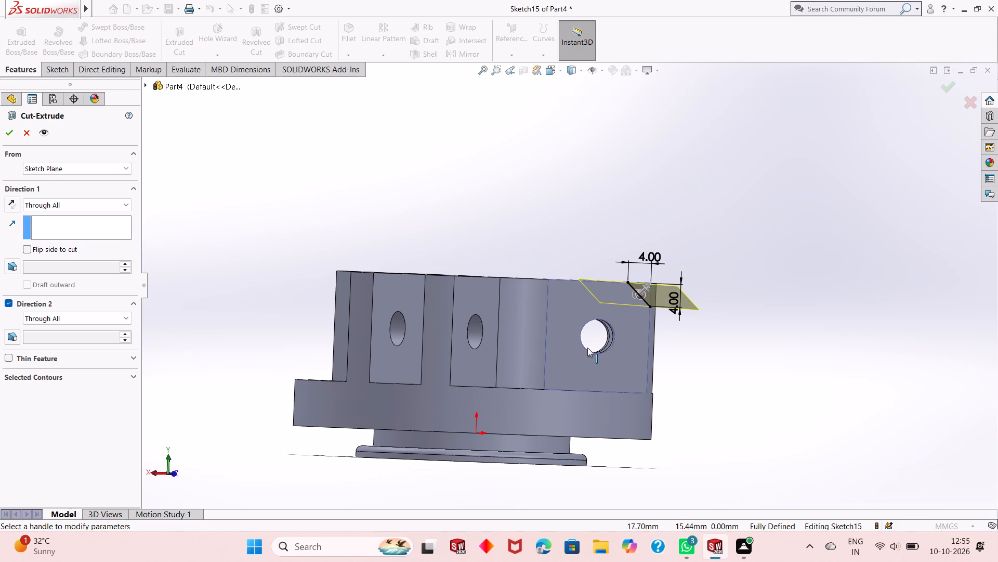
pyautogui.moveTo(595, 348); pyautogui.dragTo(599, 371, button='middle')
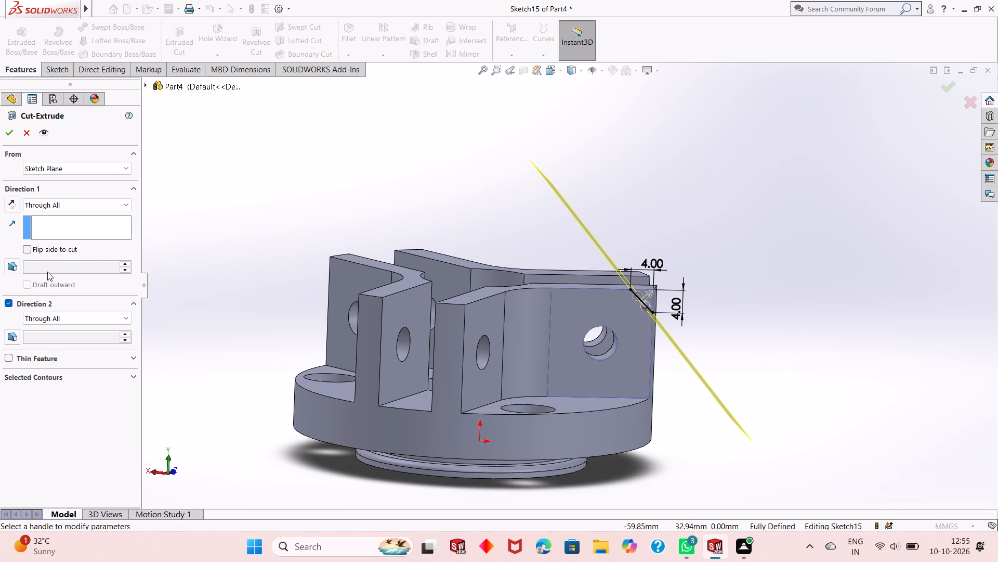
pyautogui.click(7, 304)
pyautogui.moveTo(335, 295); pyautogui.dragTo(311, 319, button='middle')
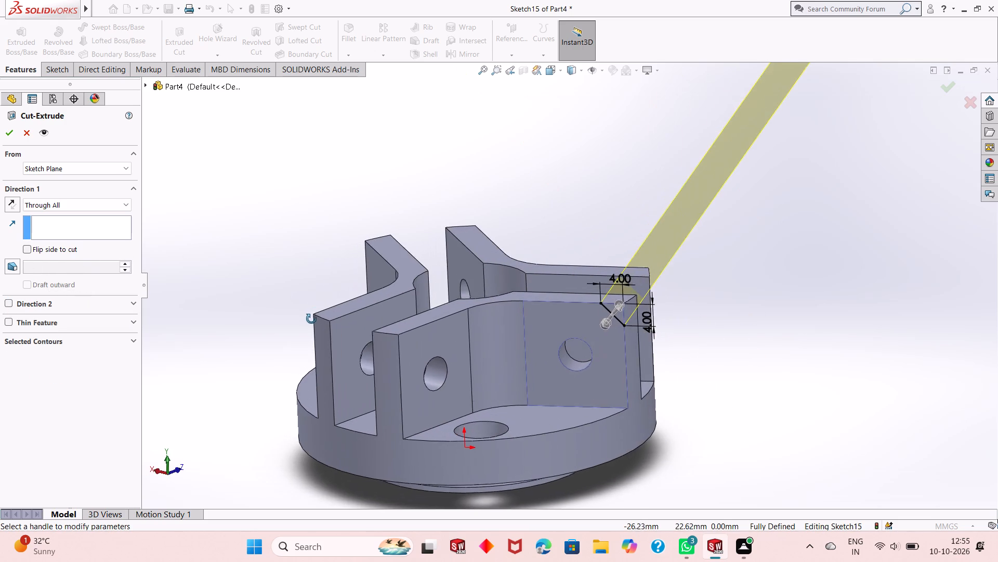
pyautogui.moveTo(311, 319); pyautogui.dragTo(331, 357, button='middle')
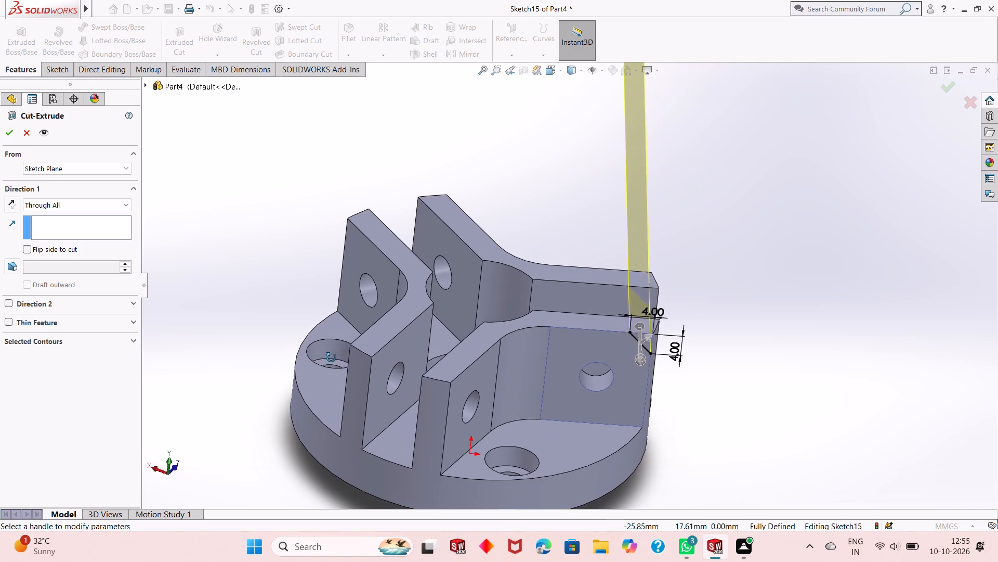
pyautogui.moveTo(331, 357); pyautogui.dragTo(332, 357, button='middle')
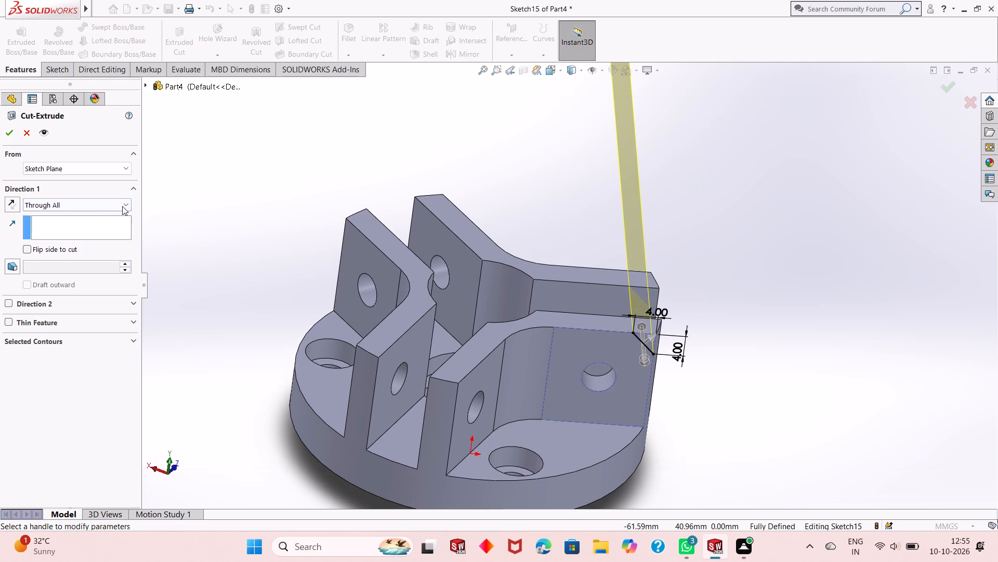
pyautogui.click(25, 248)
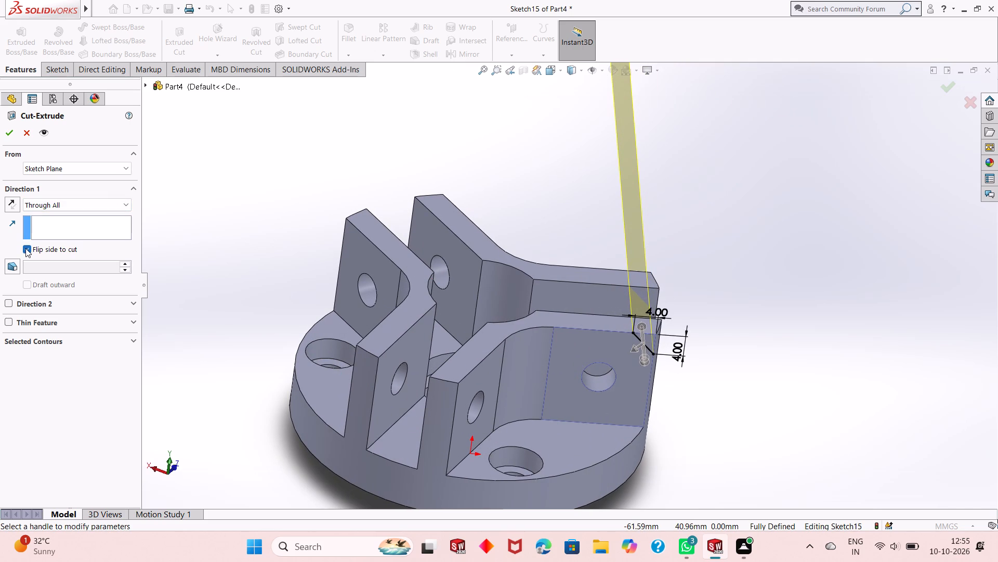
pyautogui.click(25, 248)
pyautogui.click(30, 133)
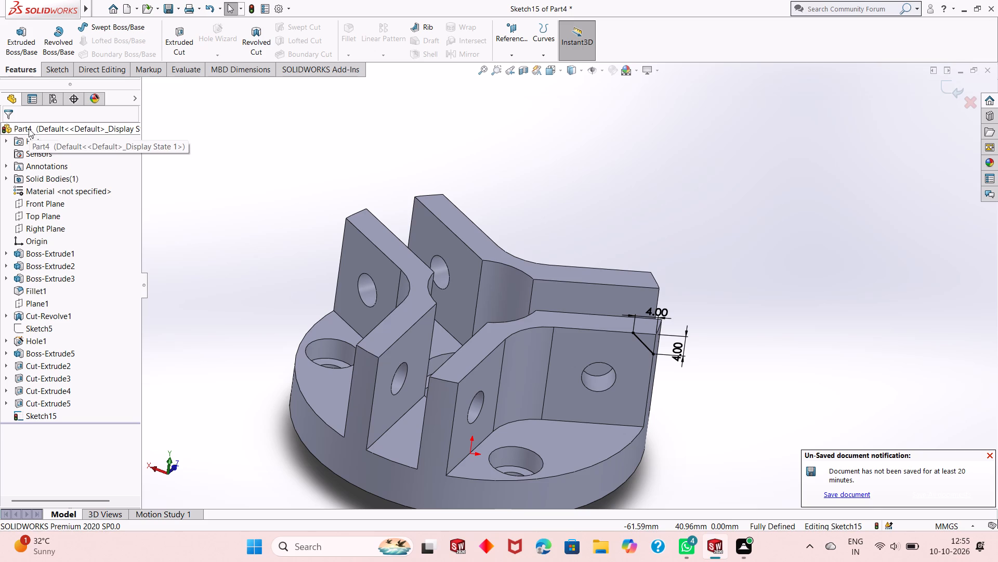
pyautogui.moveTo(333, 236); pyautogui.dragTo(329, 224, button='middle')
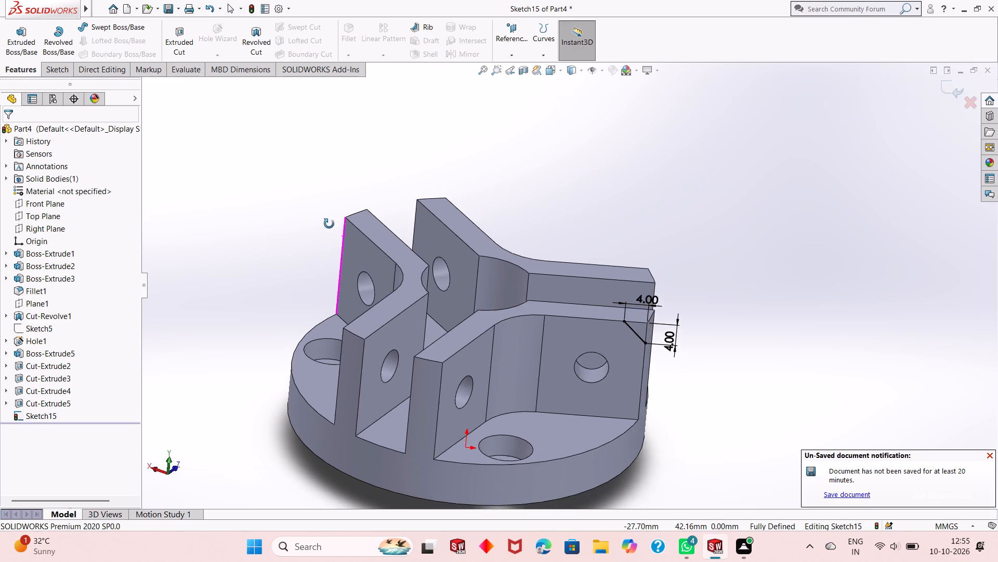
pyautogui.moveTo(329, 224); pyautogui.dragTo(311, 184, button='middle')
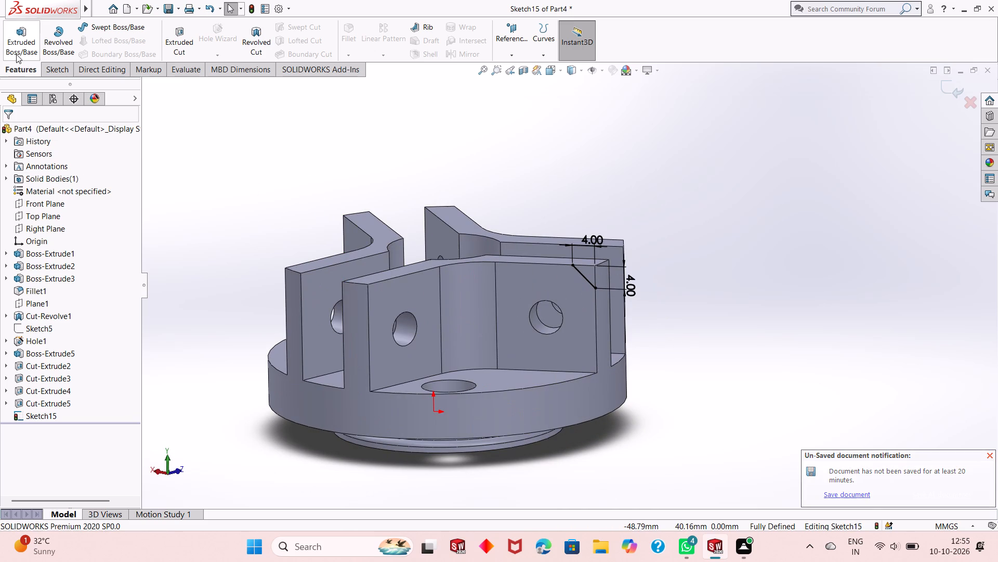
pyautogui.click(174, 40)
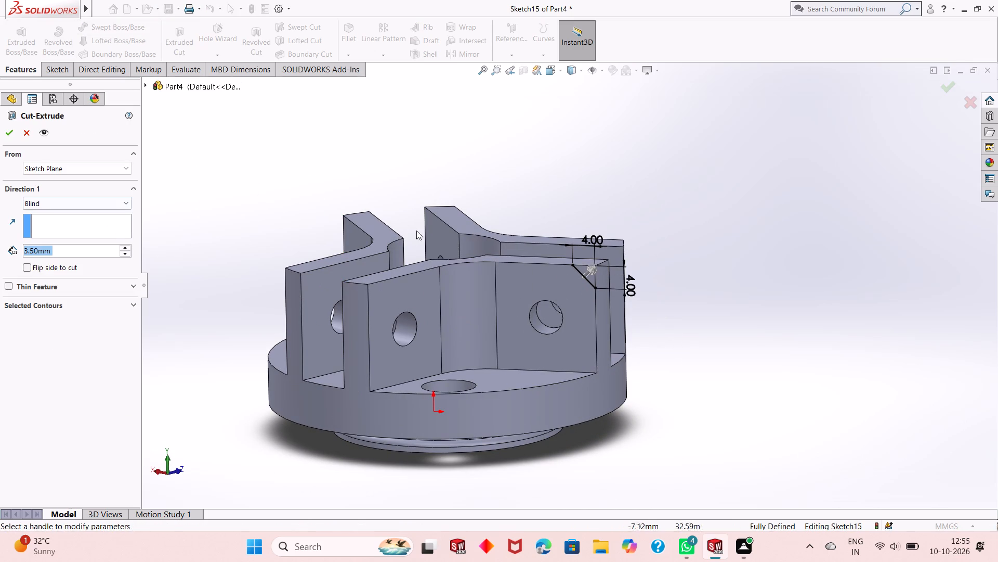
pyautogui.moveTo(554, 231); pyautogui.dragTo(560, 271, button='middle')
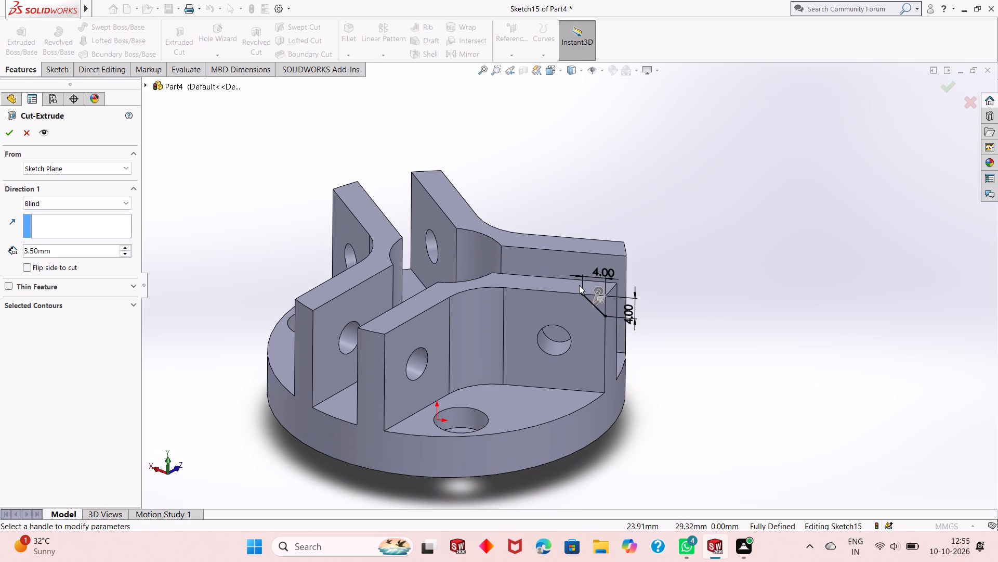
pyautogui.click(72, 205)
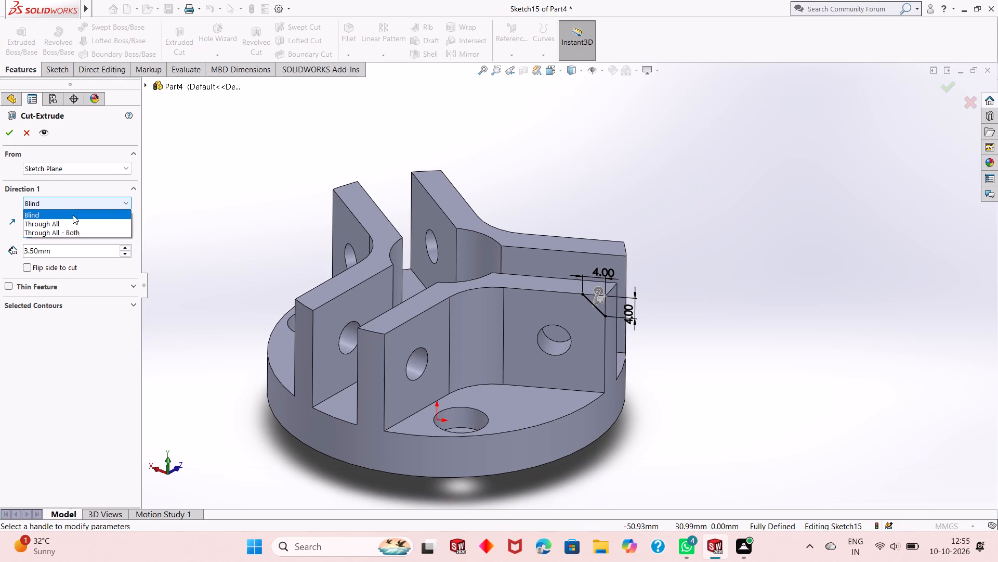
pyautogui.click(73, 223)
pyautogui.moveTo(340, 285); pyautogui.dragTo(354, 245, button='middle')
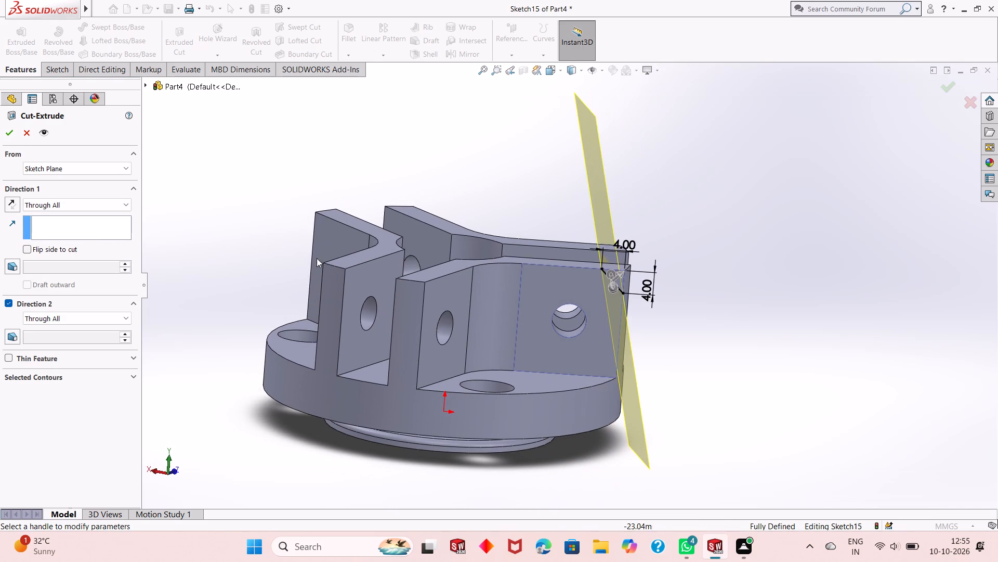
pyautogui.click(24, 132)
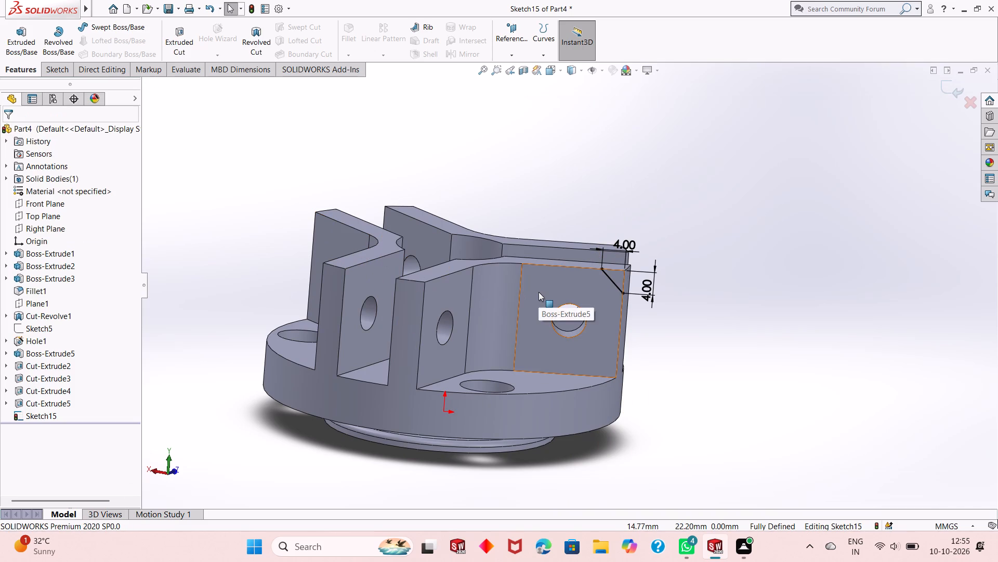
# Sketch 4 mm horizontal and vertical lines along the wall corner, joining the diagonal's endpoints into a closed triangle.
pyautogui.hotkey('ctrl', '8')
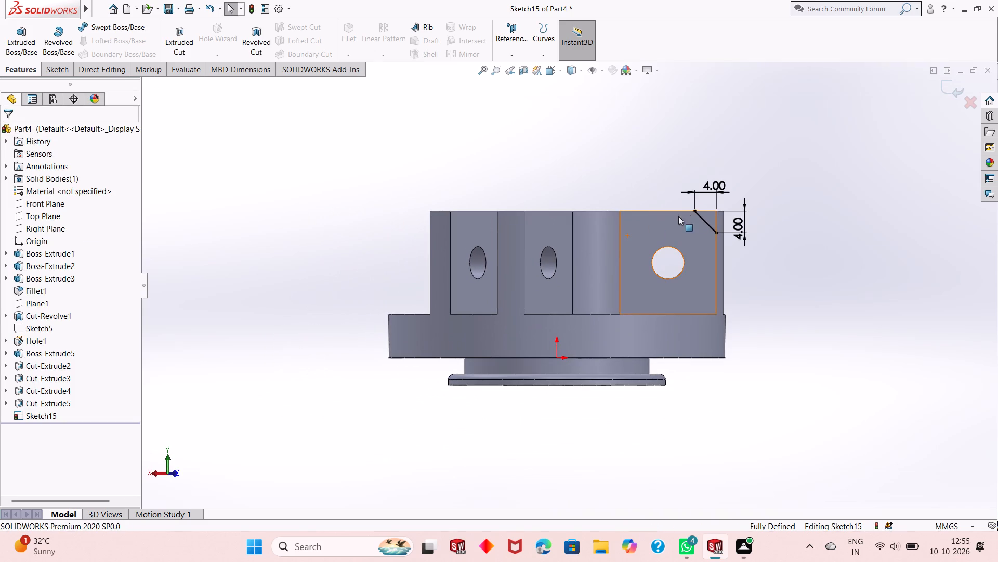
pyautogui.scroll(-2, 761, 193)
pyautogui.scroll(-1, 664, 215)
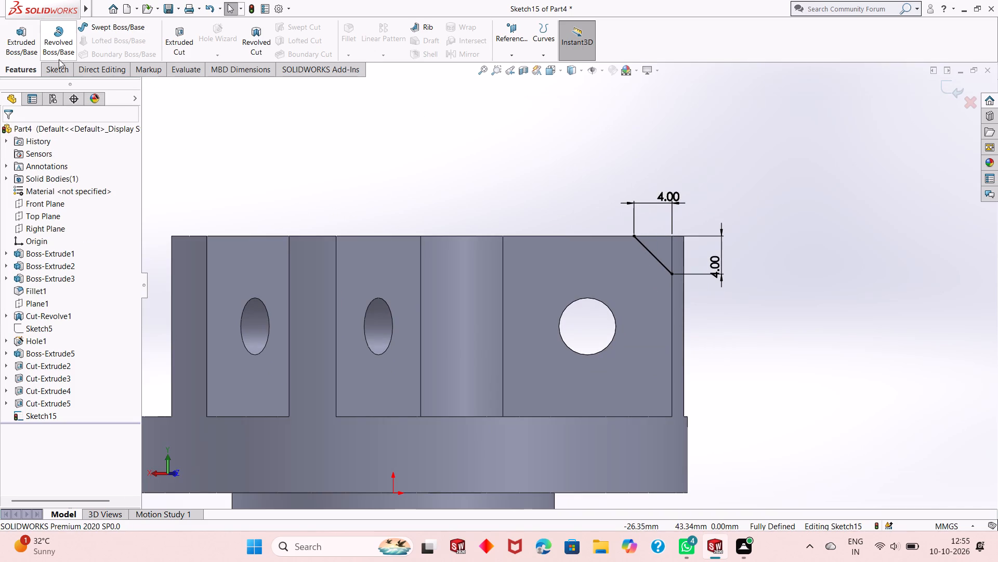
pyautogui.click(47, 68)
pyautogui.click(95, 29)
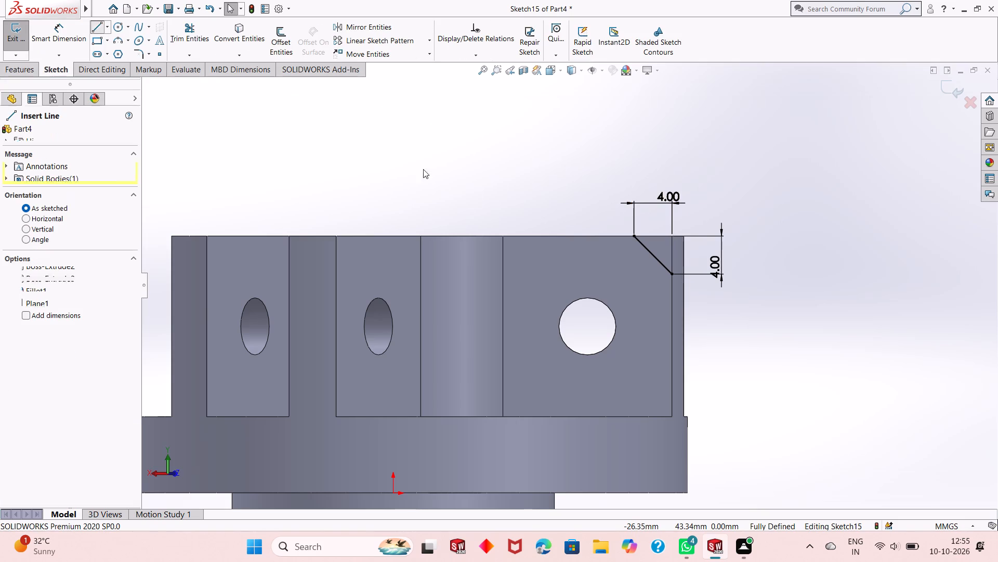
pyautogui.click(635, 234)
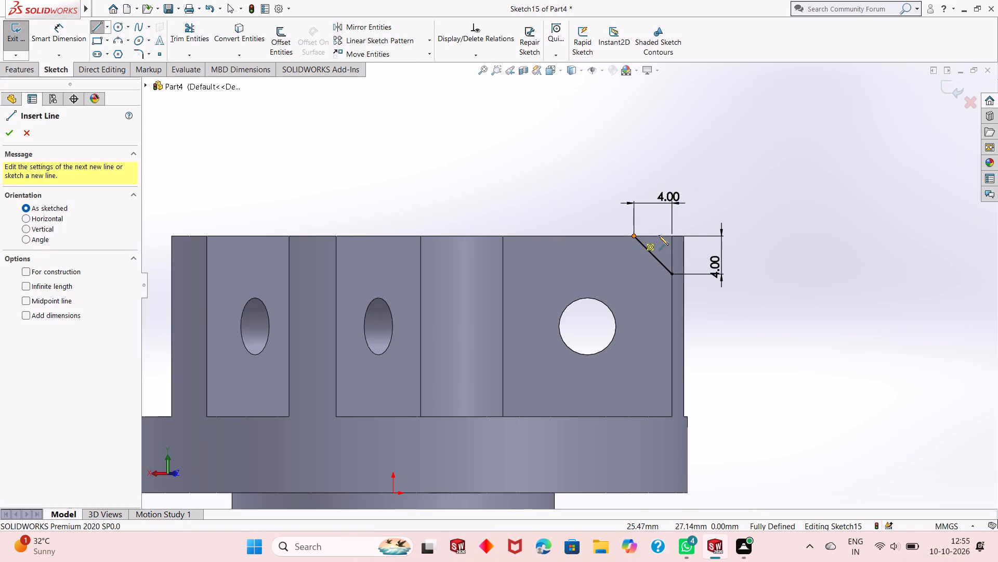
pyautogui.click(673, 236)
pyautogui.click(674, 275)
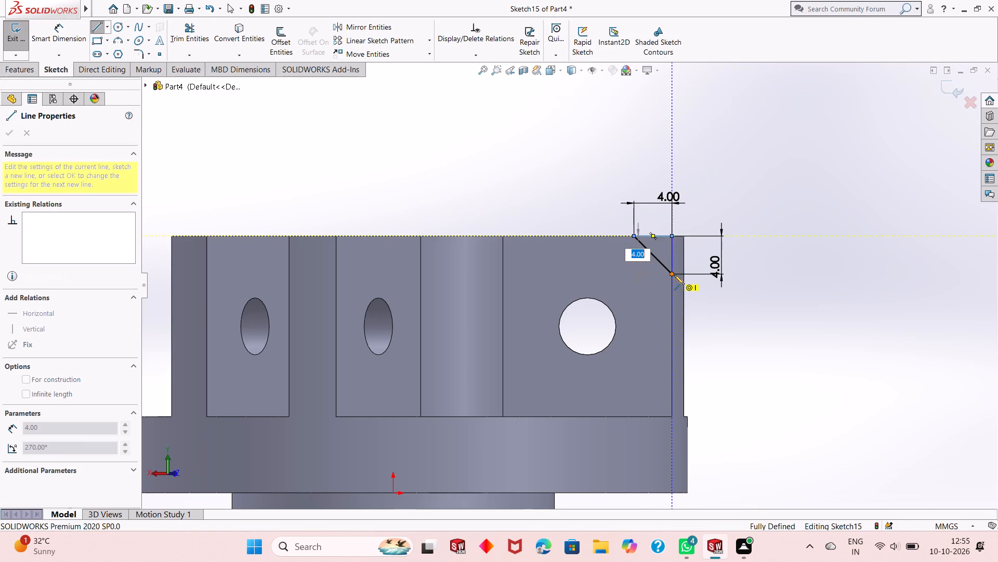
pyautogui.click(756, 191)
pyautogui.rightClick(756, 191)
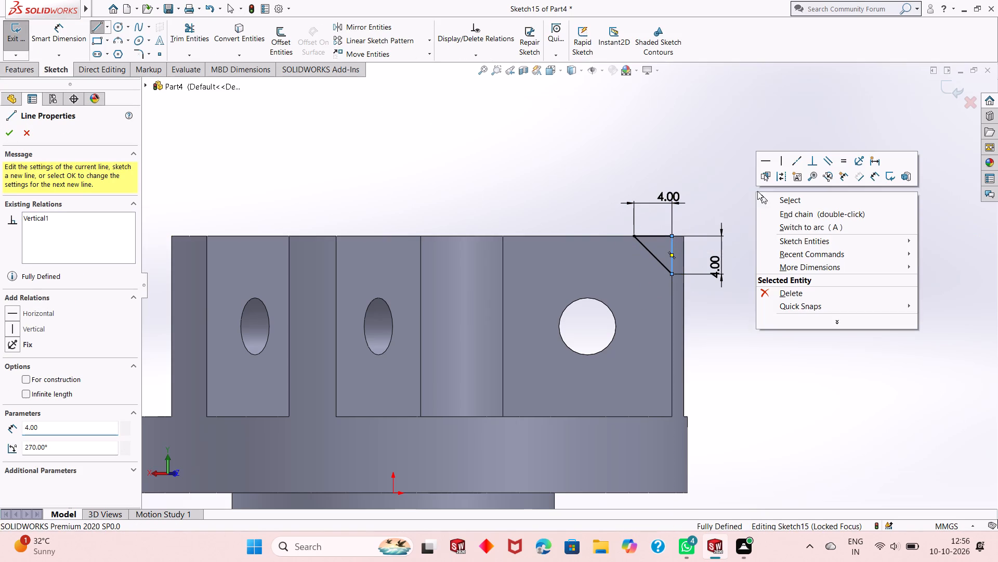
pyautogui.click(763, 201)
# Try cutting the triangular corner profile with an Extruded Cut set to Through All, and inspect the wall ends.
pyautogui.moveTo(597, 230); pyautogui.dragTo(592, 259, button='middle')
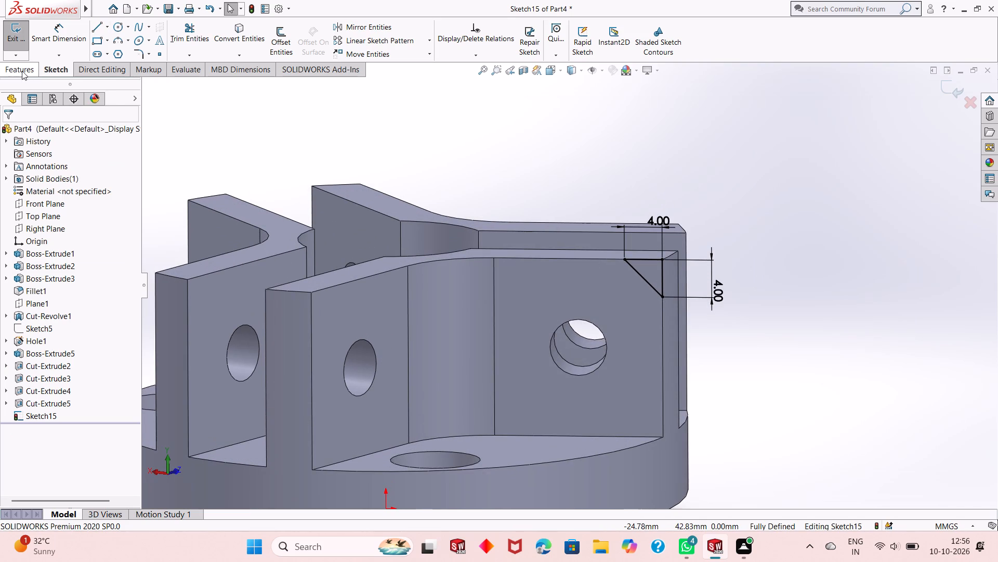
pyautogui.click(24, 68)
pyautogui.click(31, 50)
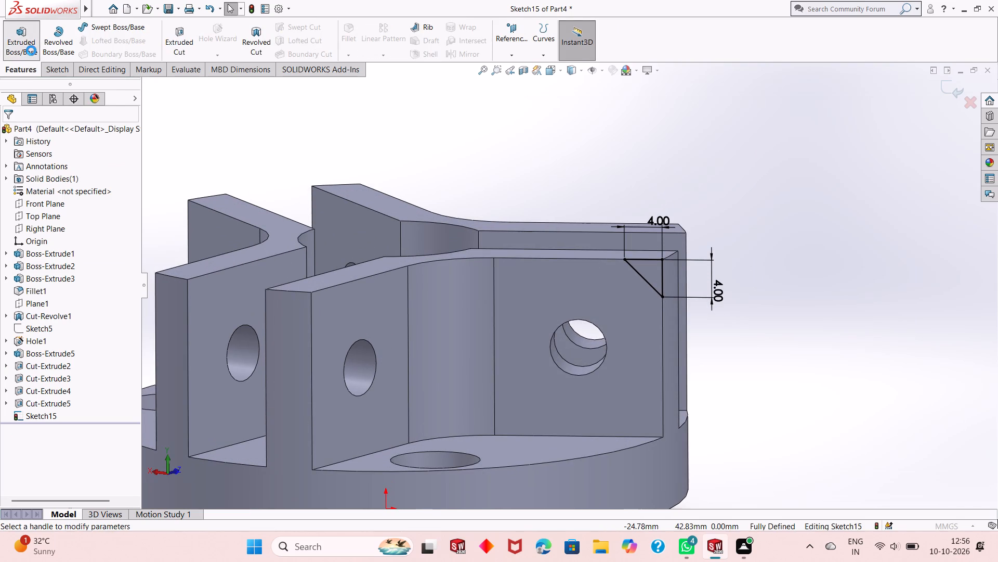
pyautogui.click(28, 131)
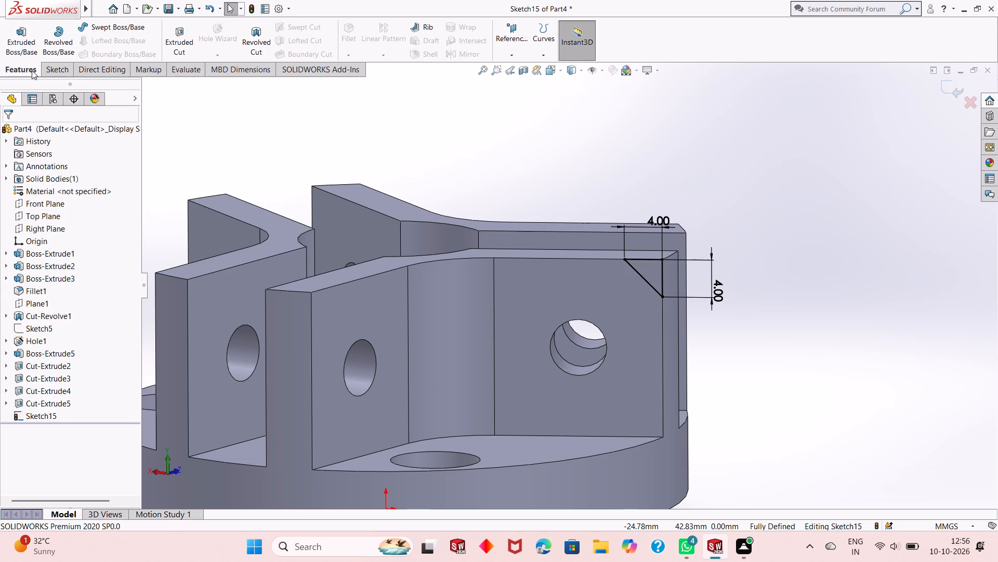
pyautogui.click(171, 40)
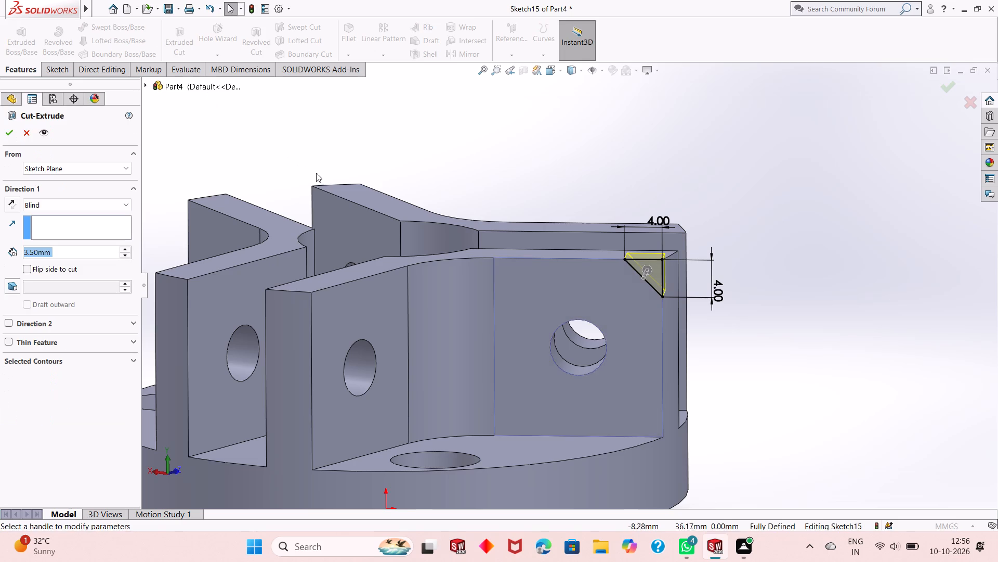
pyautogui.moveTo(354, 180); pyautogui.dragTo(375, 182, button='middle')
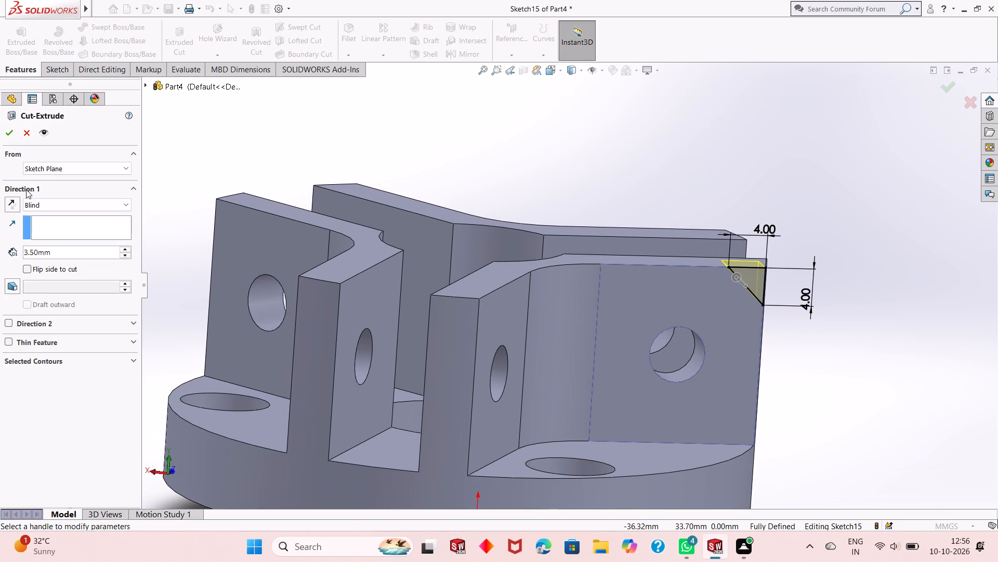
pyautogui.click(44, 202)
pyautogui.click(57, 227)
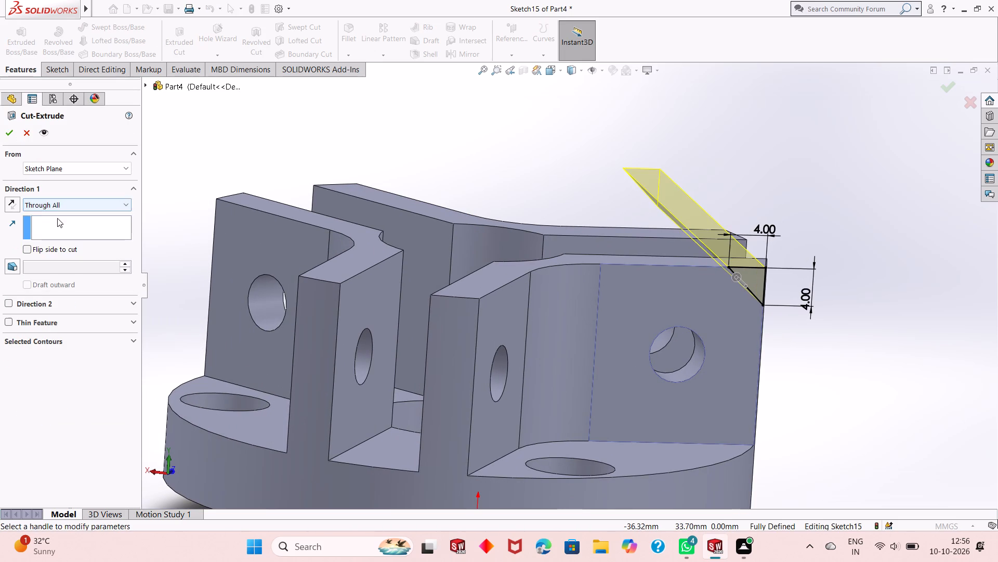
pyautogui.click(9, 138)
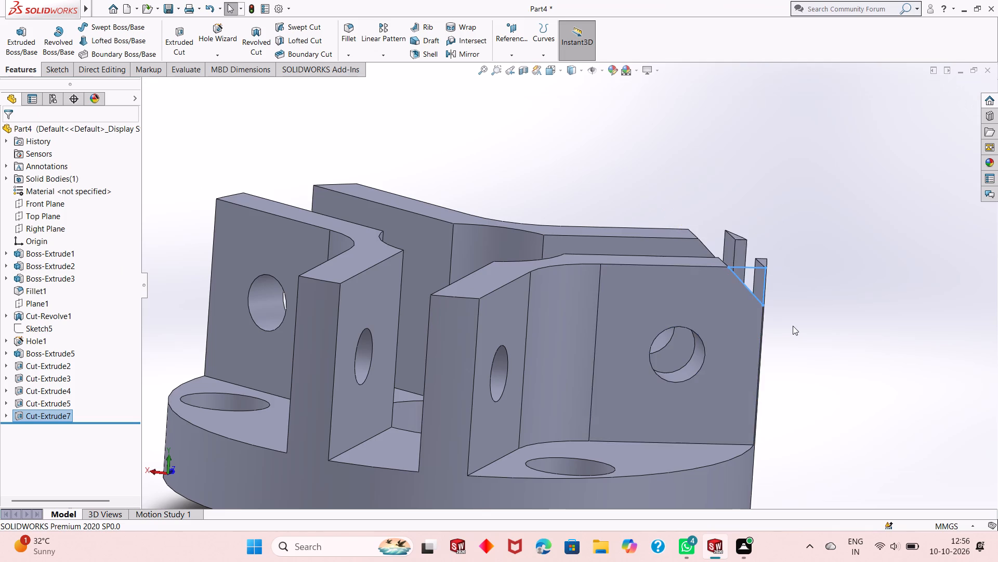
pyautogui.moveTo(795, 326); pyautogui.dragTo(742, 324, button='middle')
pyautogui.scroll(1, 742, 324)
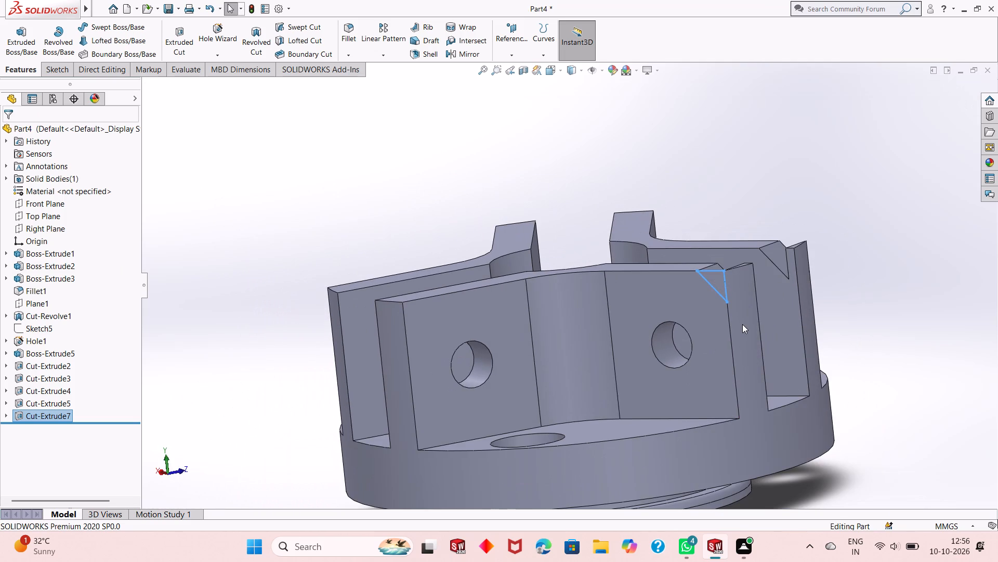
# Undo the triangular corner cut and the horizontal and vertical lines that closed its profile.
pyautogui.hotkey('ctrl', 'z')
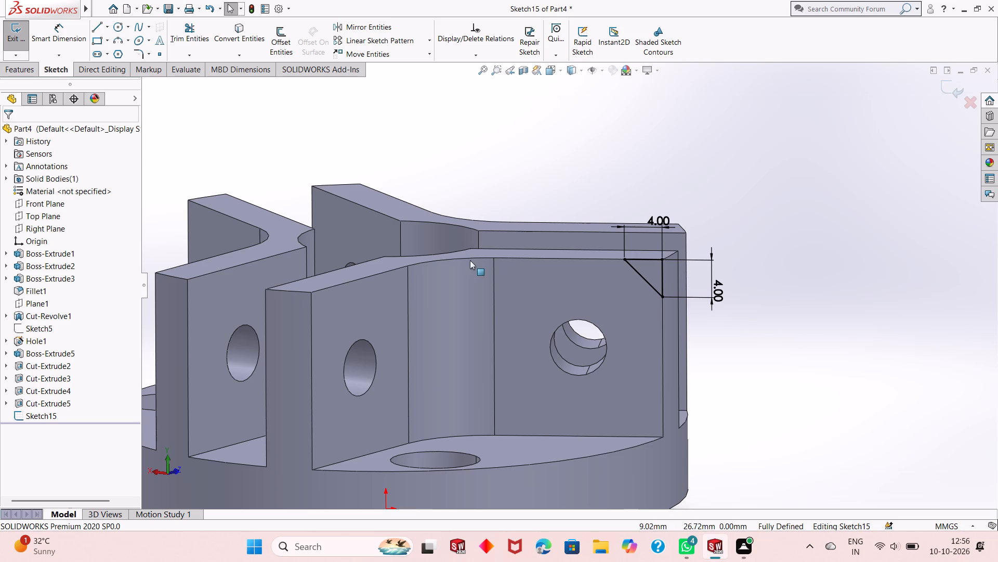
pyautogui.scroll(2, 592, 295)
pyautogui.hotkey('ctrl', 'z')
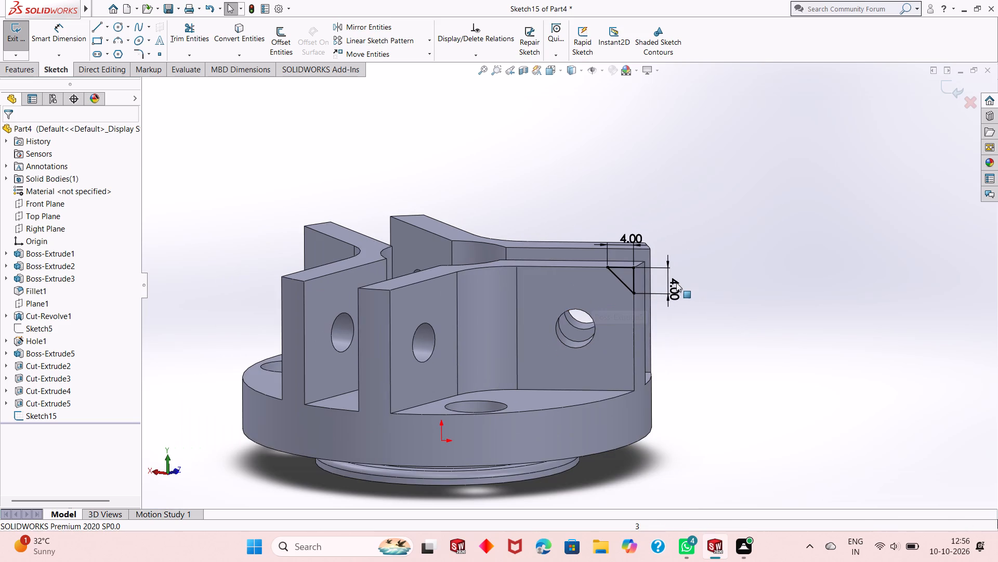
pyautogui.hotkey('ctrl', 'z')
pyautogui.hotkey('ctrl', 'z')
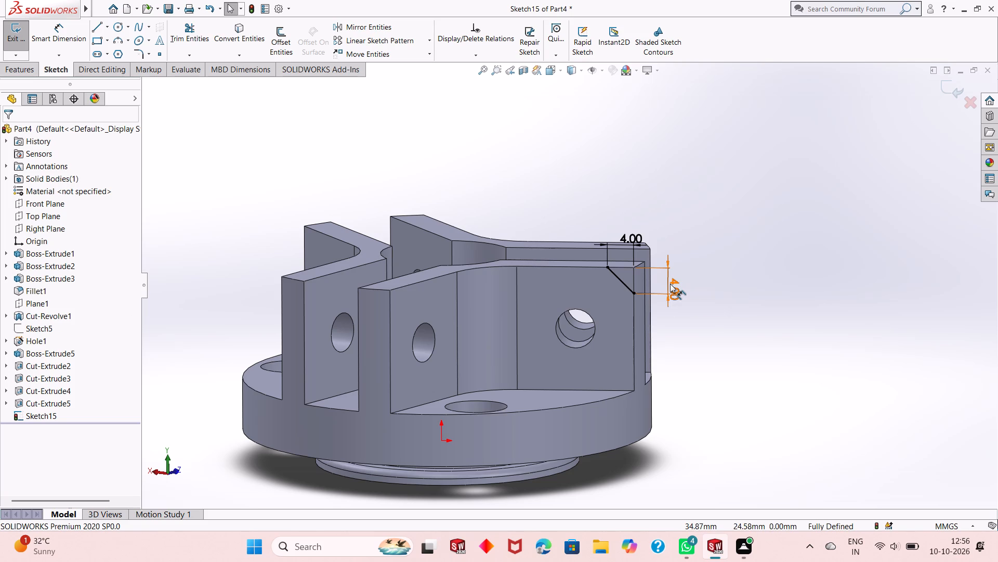
# Close the diagonal with a horizontal line about 6.55 mm long past the wall edge, a 4 mm vertical, and a return line about 2.55 mm long.
pyautogui.hotkey('ctrl', '8')
pyautogui.scroll(-6, 736, 197)
pyautogui.scroll(-1, 627, 288)
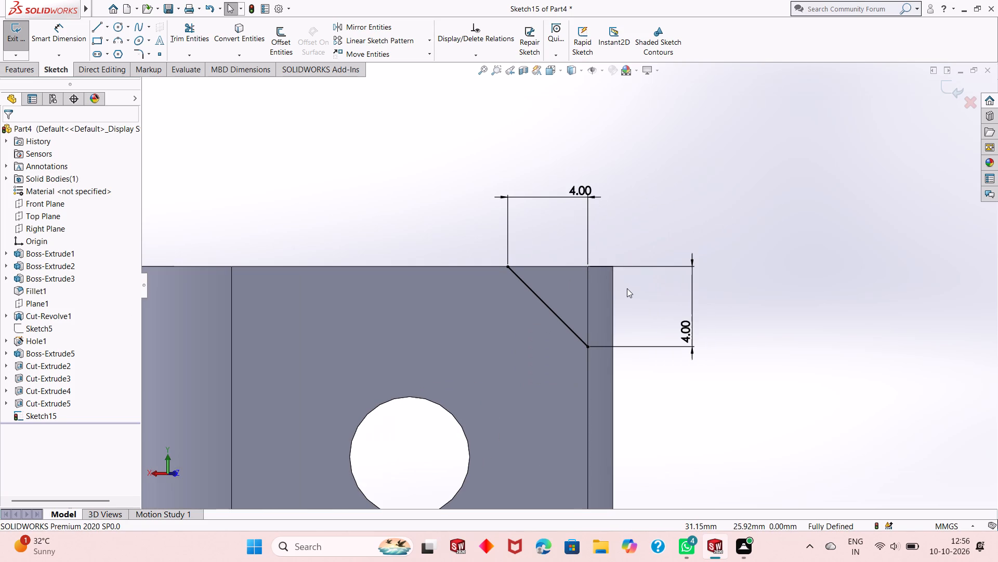
pyautogui.scroll(-1, 627, 288)
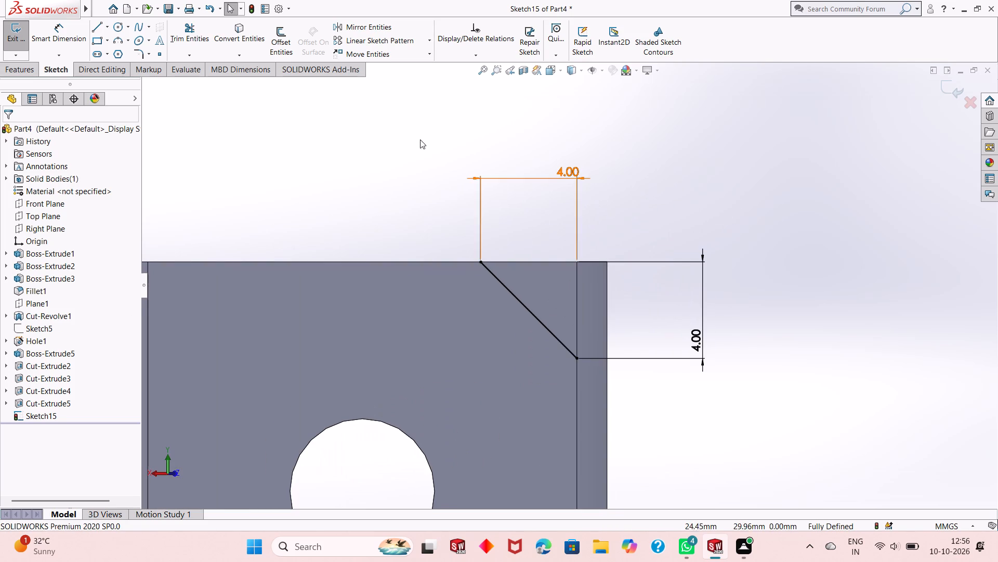
pyautogui.click(100, 31)
pyautogui.click(479, 259)
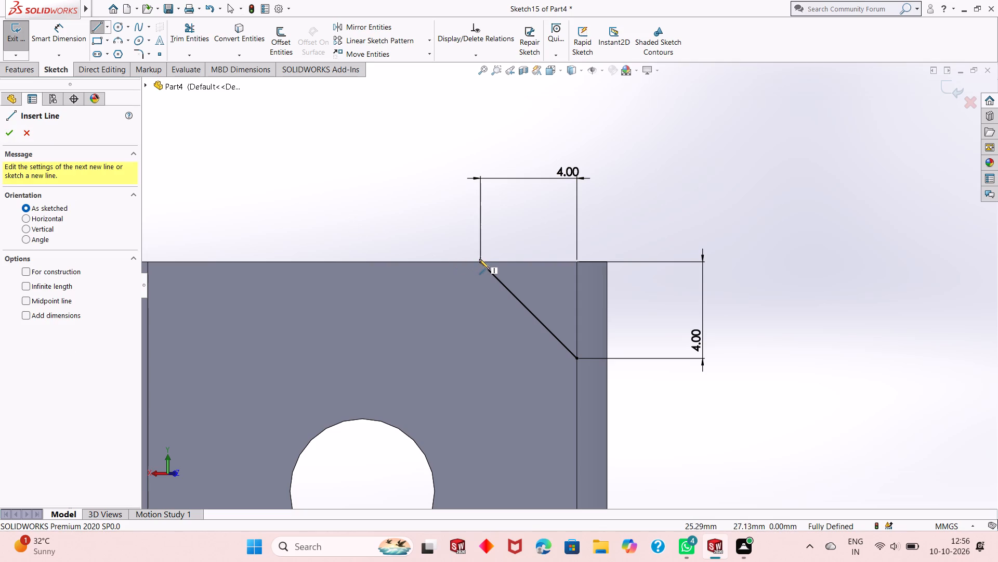
pyautogui.click(638, 262)
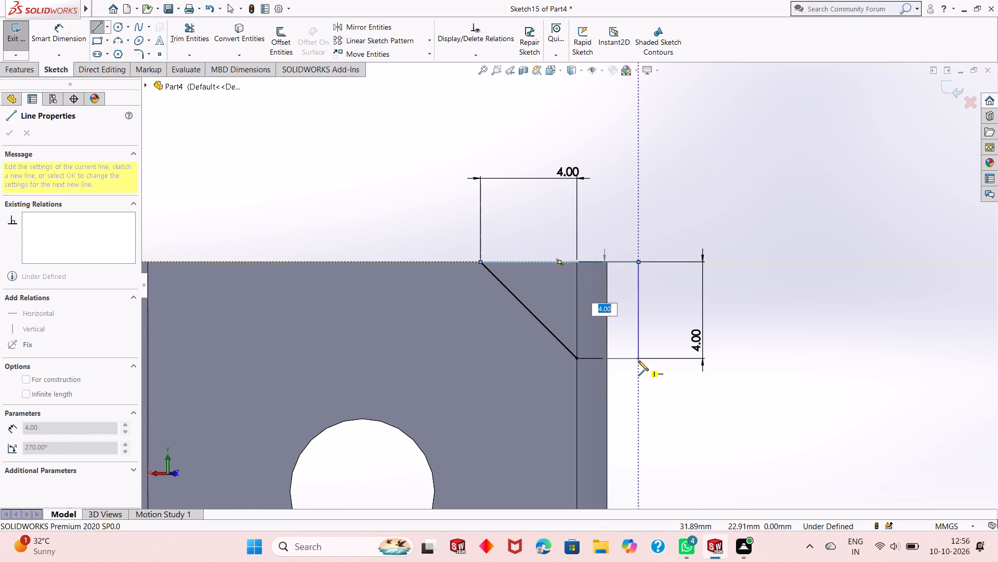
pyautogui.click(638, 361)
pyautogui.click(577, 357)
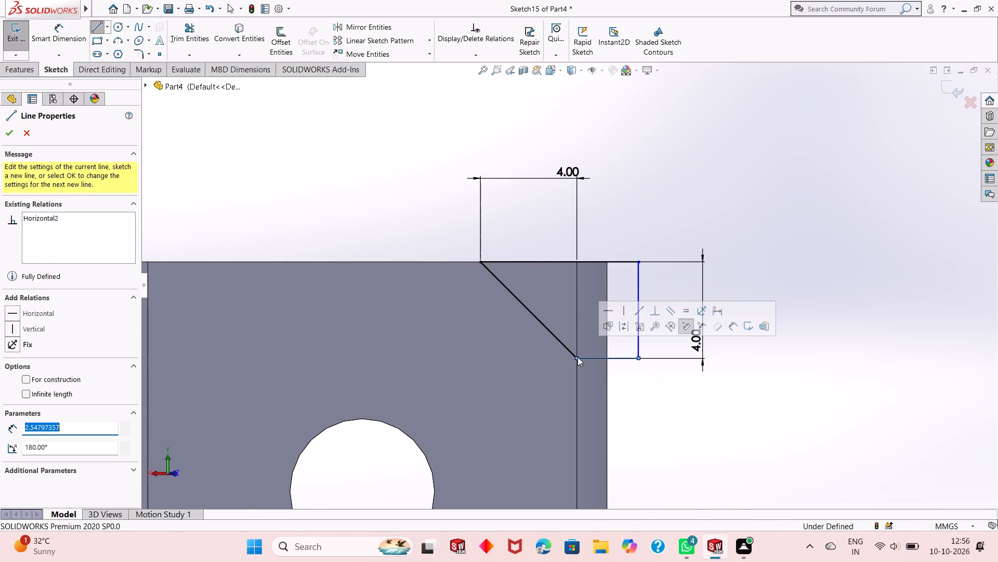
pyautogui.press('Escape')
pyautogui.press('Escape')
pyautogui.press('Escape')
pyautogui.press('Escape')
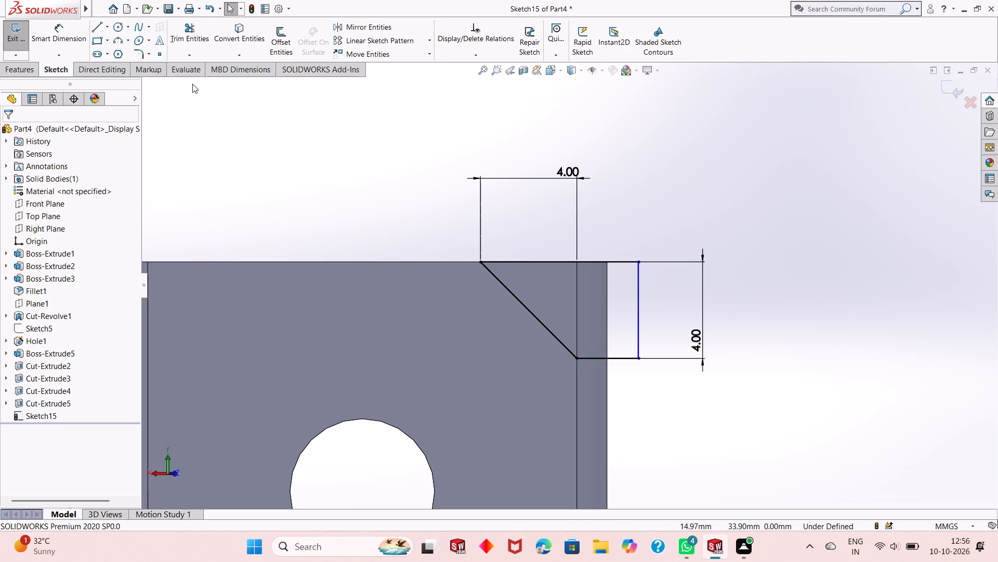
# Dimension the length of the profile's lower horizontal line, accepting its drawn value.
pyautogui.click(46, 33)
pyautogui.click(629, 357)
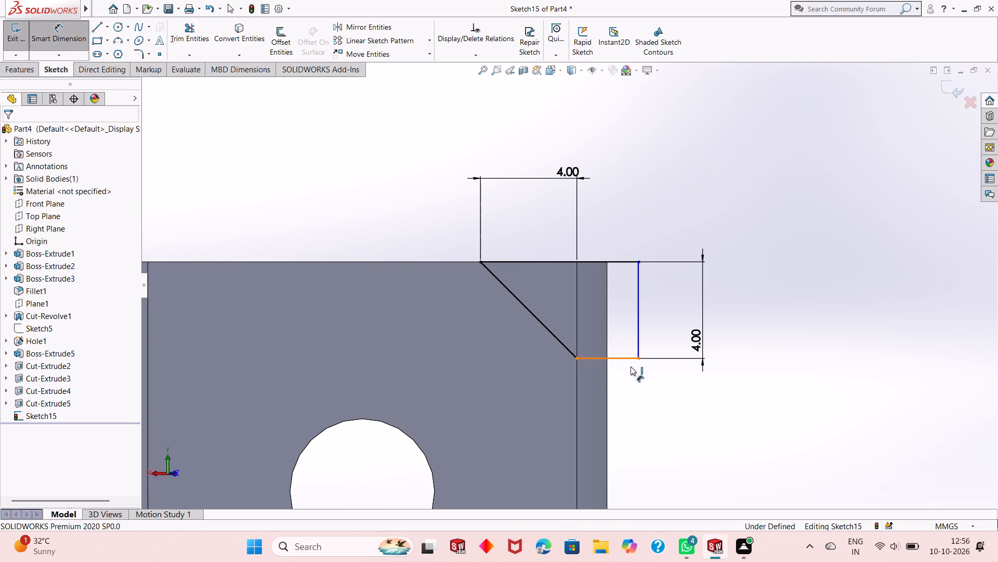
pyautogui.click(631, 366)
pyautogui.press('Return')
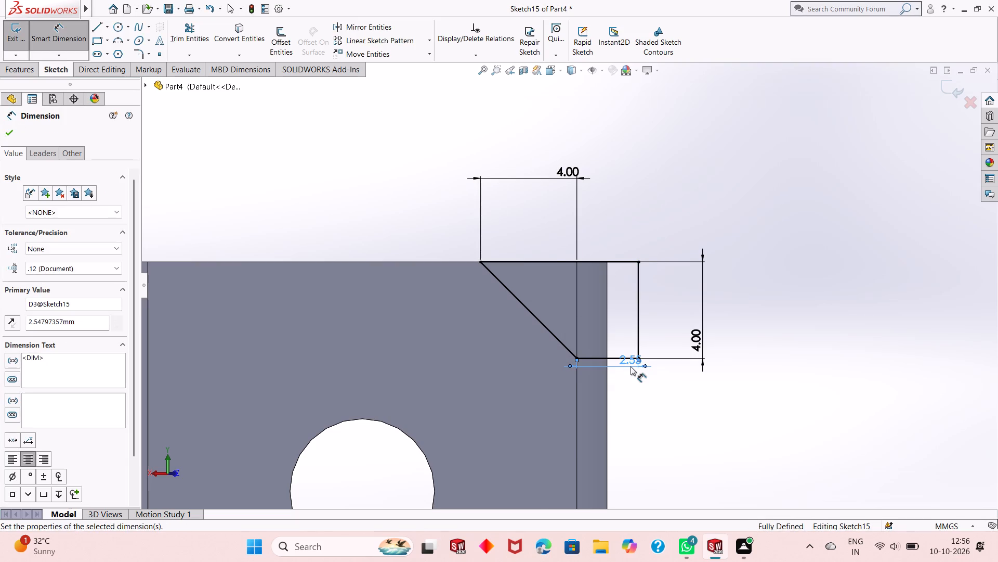
pyautogui.press('Escape')
pyautogui.press('Escape')
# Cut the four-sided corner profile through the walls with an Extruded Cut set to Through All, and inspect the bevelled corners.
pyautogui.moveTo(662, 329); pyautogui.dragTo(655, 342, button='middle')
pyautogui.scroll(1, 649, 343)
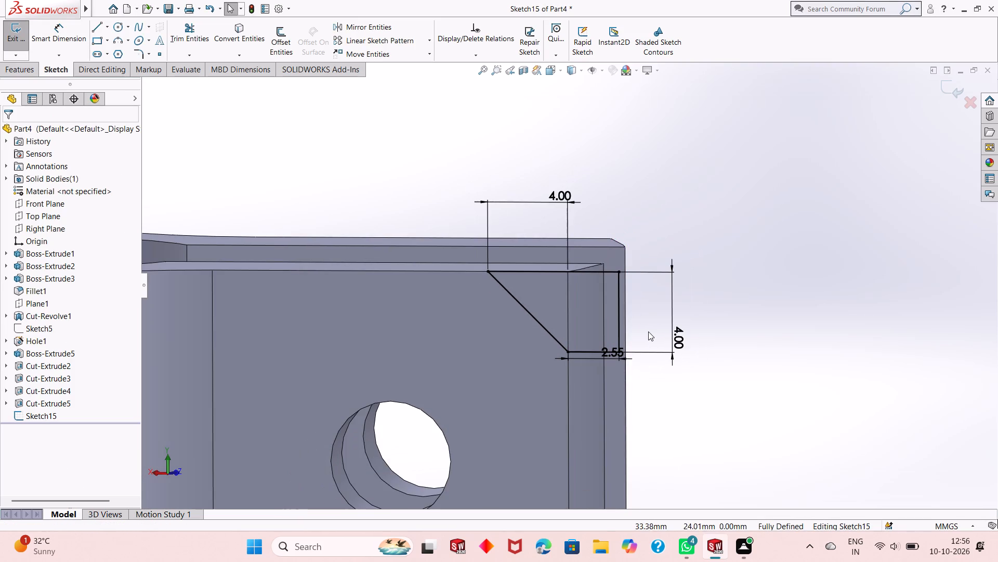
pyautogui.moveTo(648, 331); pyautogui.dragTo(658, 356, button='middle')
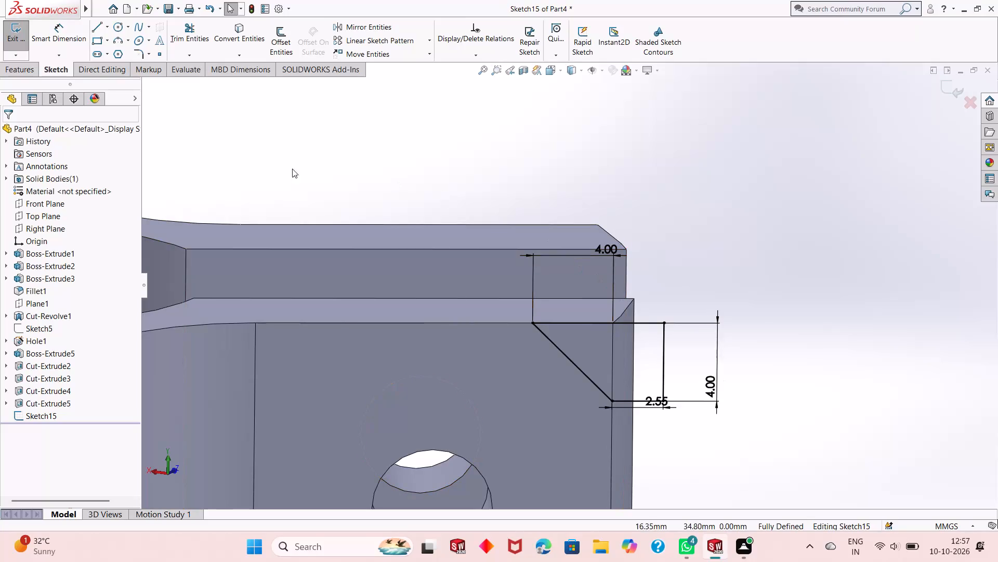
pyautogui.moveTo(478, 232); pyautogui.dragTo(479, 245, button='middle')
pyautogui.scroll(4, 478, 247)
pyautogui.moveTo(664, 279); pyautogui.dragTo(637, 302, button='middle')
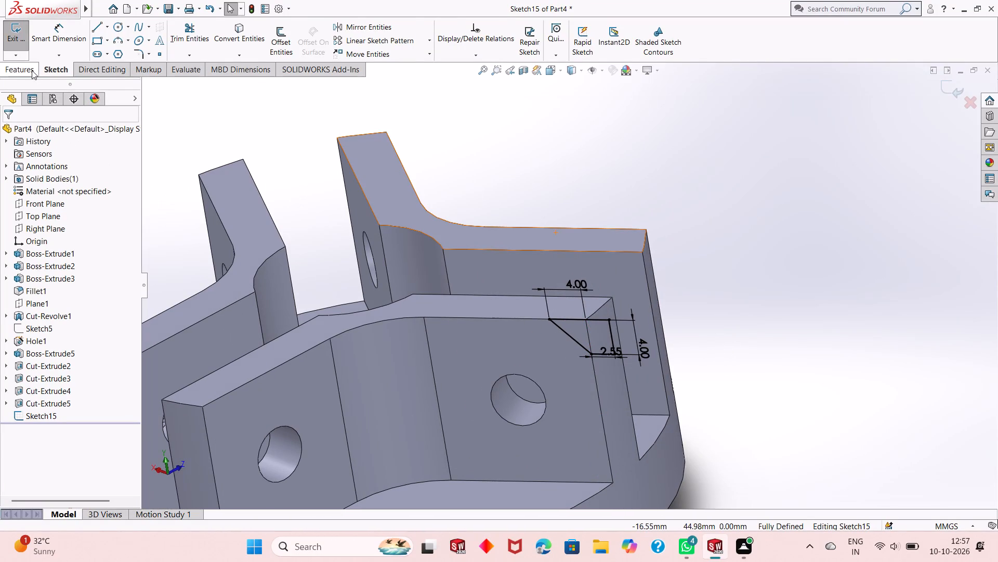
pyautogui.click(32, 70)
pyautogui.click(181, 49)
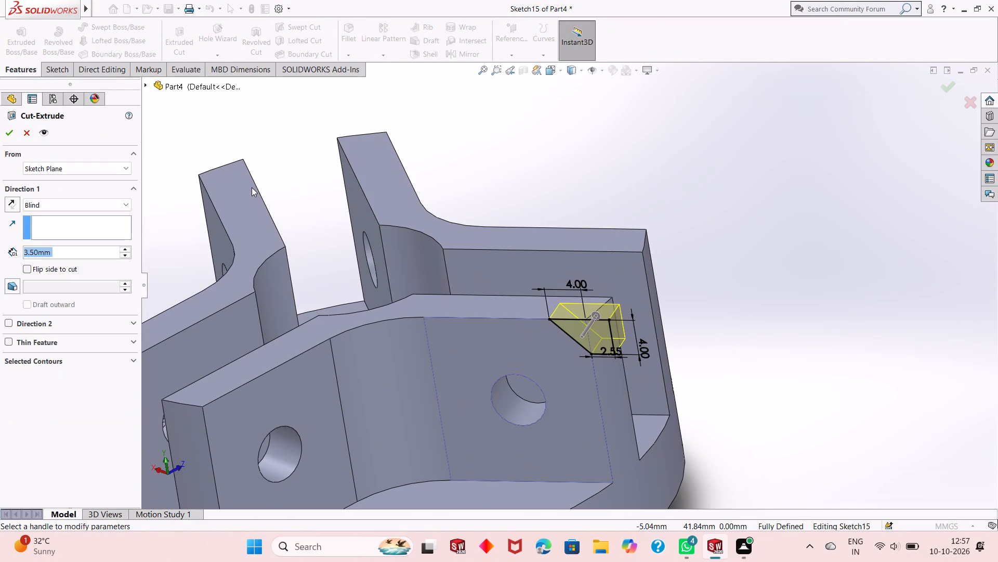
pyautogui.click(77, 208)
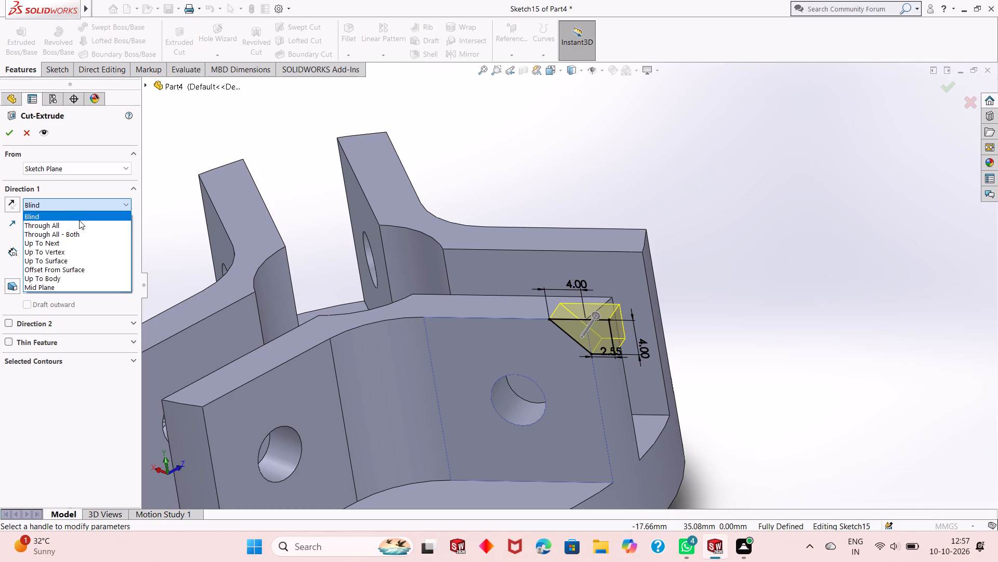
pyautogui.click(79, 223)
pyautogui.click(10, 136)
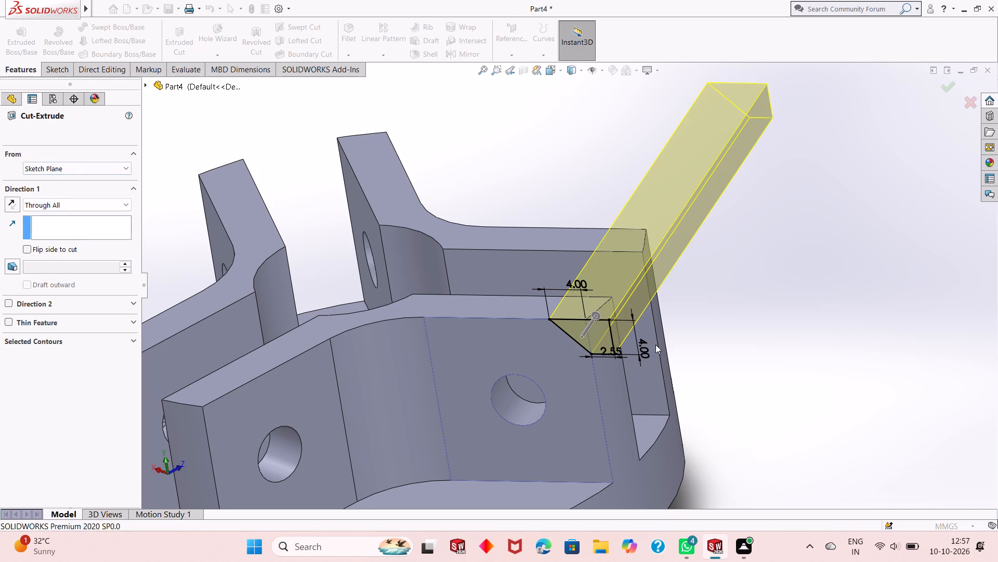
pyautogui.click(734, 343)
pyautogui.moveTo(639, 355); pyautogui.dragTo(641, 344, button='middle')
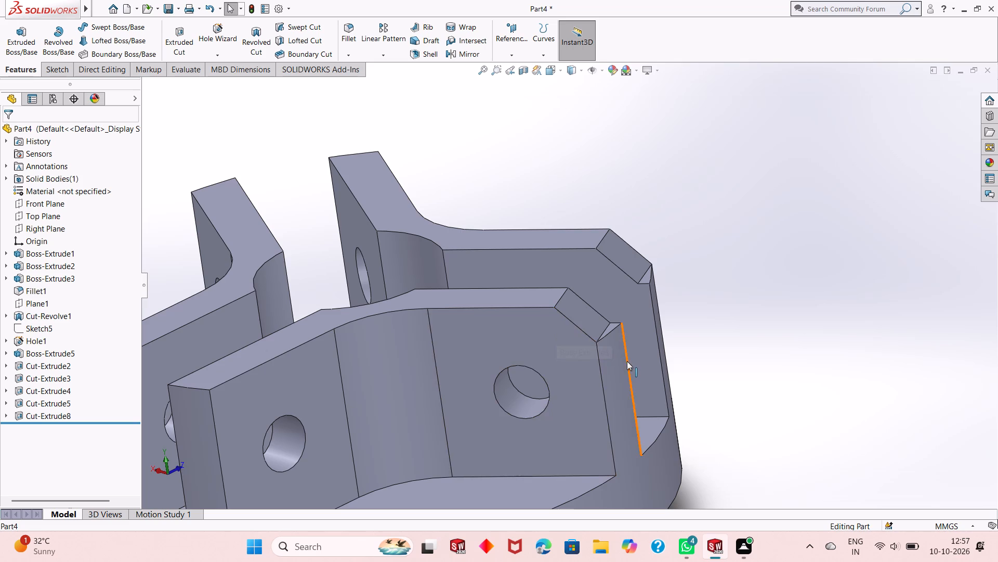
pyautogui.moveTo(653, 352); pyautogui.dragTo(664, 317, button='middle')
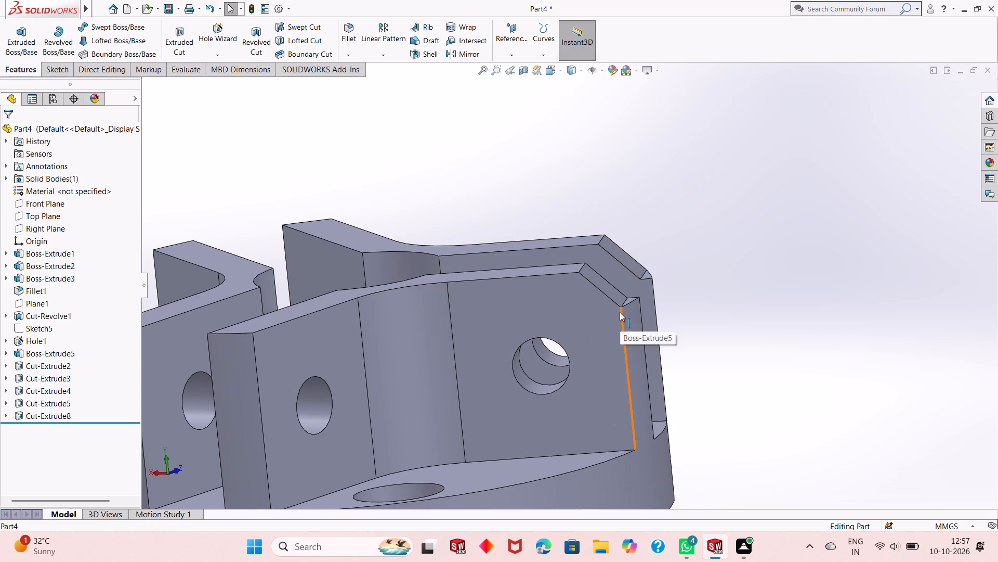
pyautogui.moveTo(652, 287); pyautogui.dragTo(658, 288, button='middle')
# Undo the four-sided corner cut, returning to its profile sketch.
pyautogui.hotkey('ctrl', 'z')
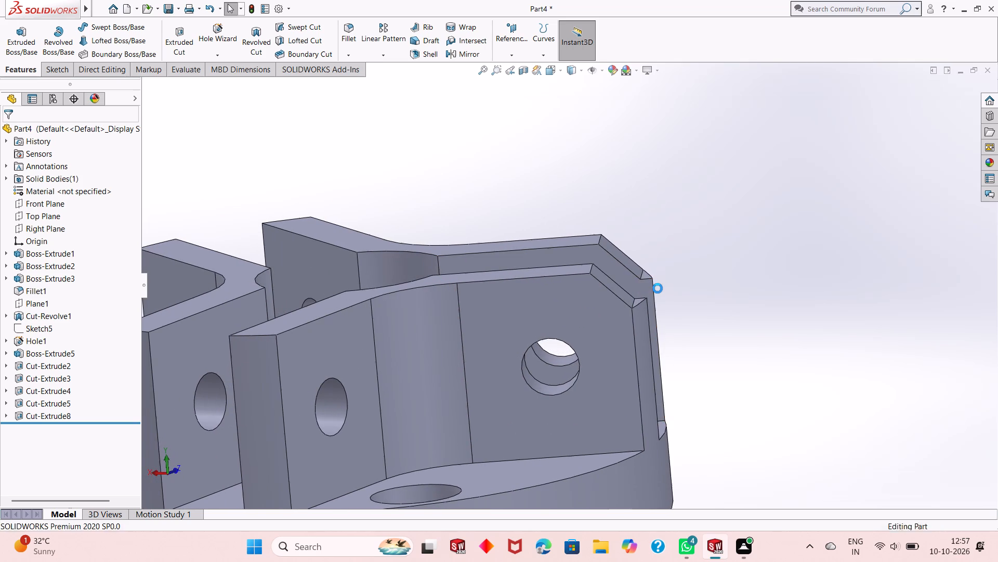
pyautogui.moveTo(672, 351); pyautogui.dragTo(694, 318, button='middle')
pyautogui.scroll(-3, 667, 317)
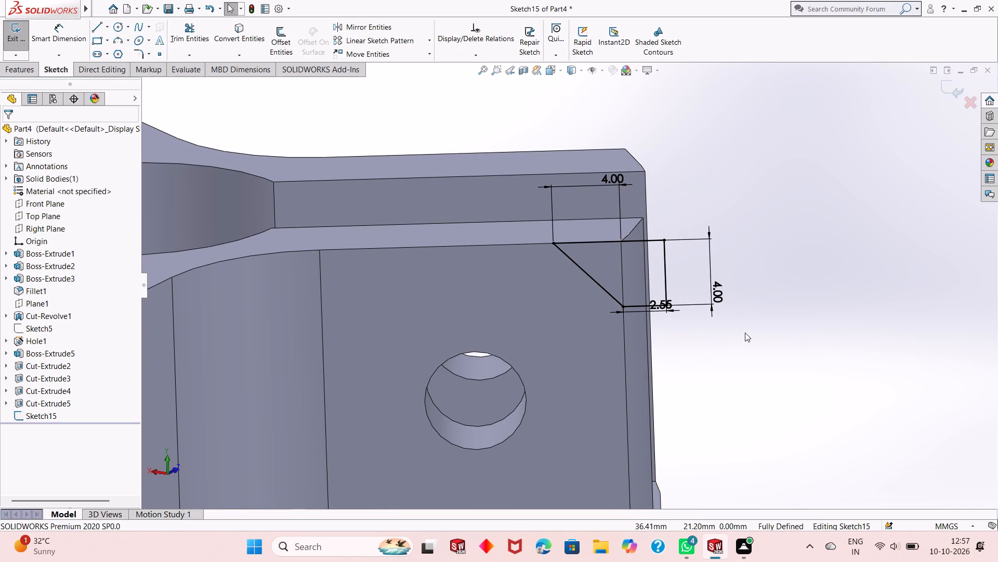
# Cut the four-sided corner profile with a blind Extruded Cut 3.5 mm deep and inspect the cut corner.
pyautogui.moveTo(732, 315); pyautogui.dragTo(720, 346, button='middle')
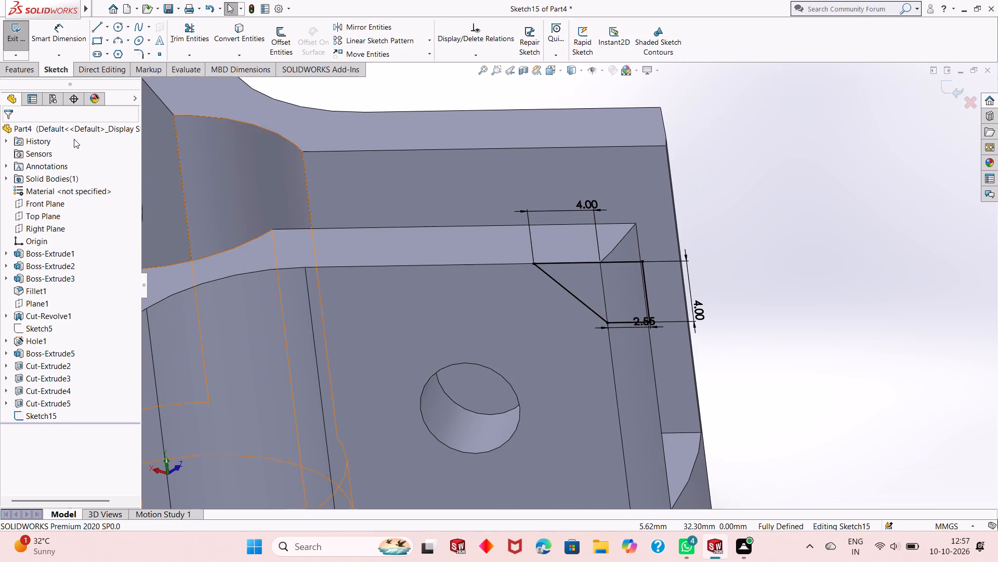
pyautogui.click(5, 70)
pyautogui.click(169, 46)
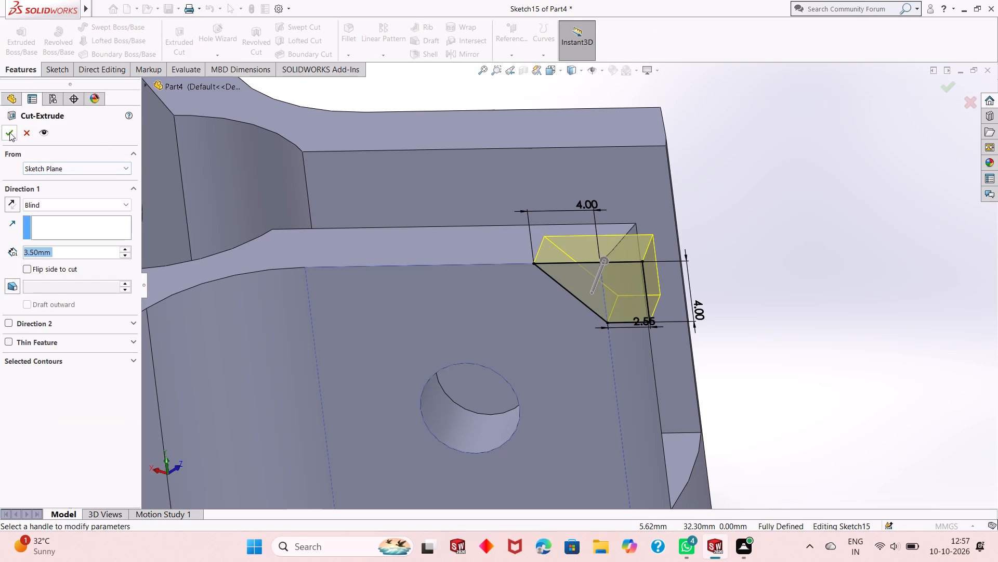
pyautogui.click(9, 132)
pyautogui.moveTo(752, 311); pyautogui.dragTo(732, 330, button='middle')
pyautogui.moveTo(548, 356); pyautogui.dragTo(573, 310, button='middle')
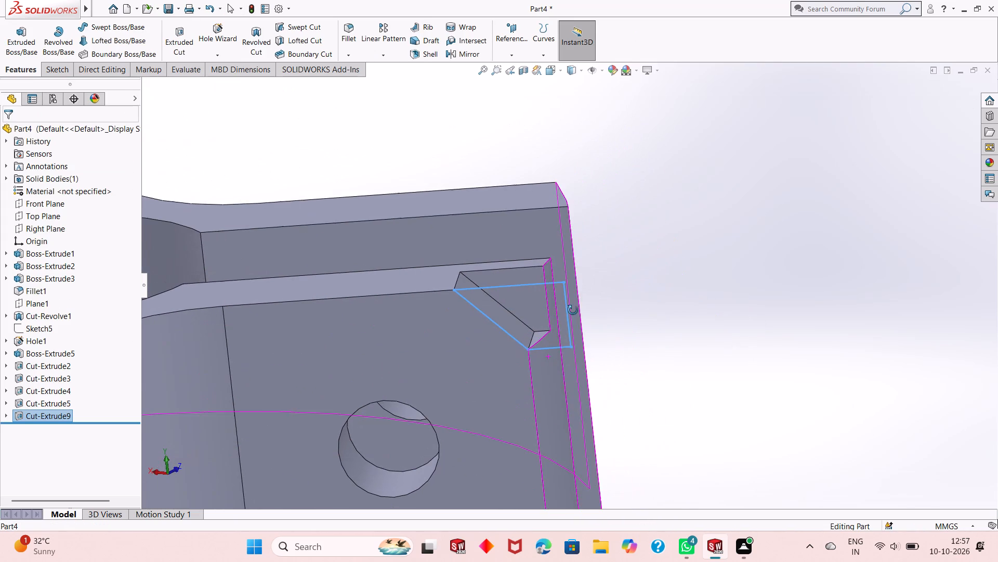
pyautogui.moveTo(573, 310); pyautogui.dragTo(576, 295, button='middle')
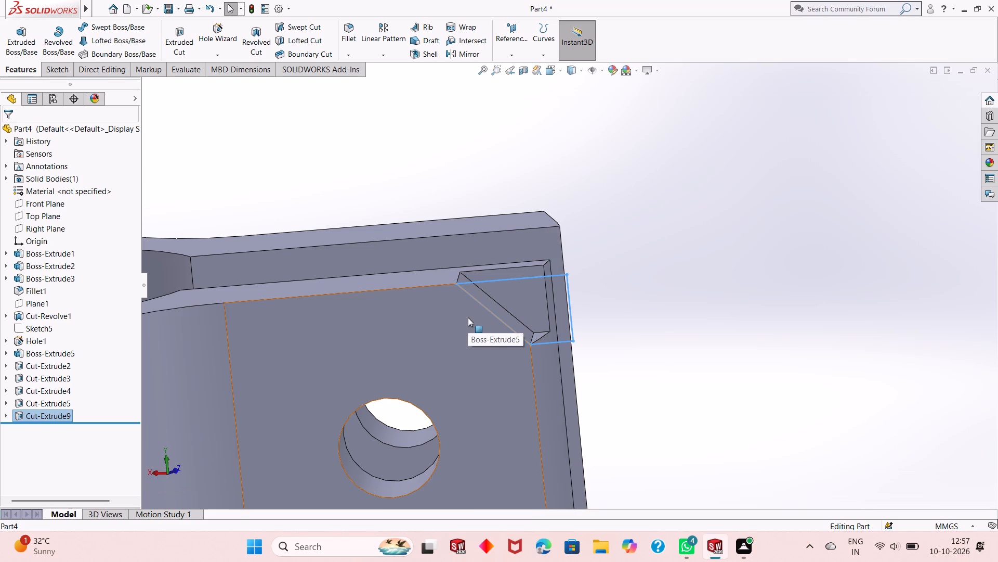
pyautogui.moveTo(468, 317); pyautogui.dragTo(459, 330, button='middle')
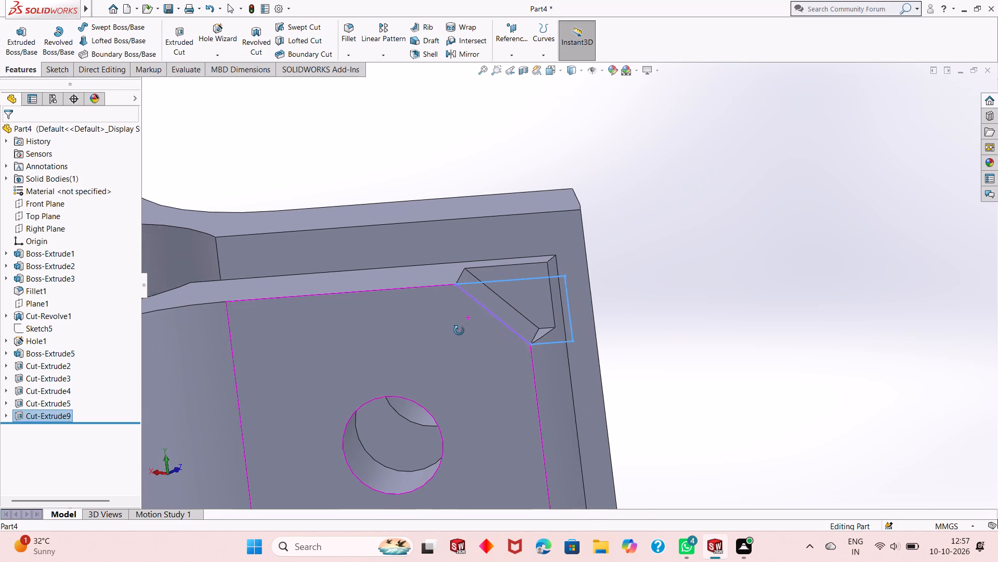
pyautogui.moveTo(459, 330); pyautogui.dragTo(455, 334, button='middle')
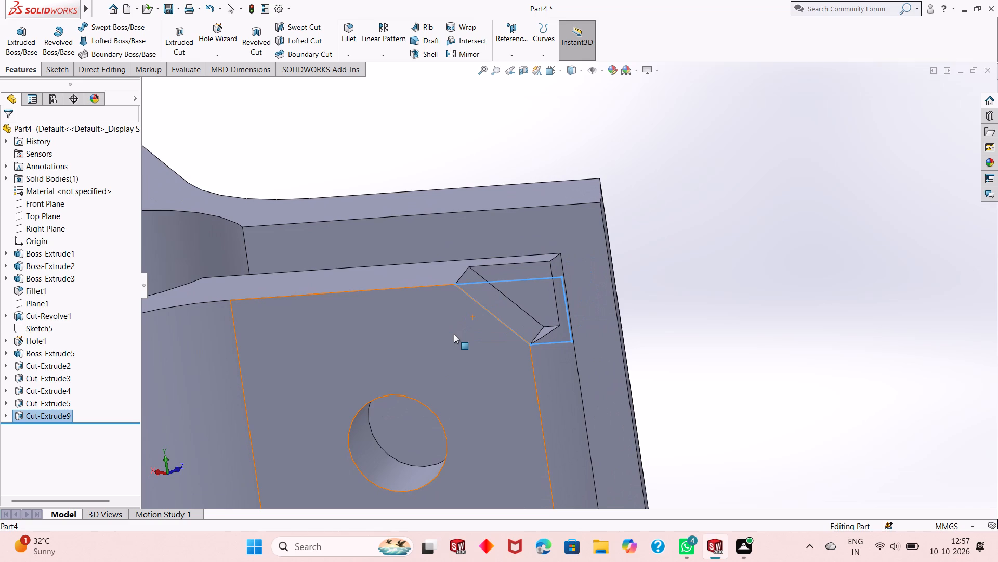
# Undo the blind corner cut and all lines and dimensions of the four-sided profile, leaving its sketch empty and open.
pyautogui.hotkey('ctrl', 'z')
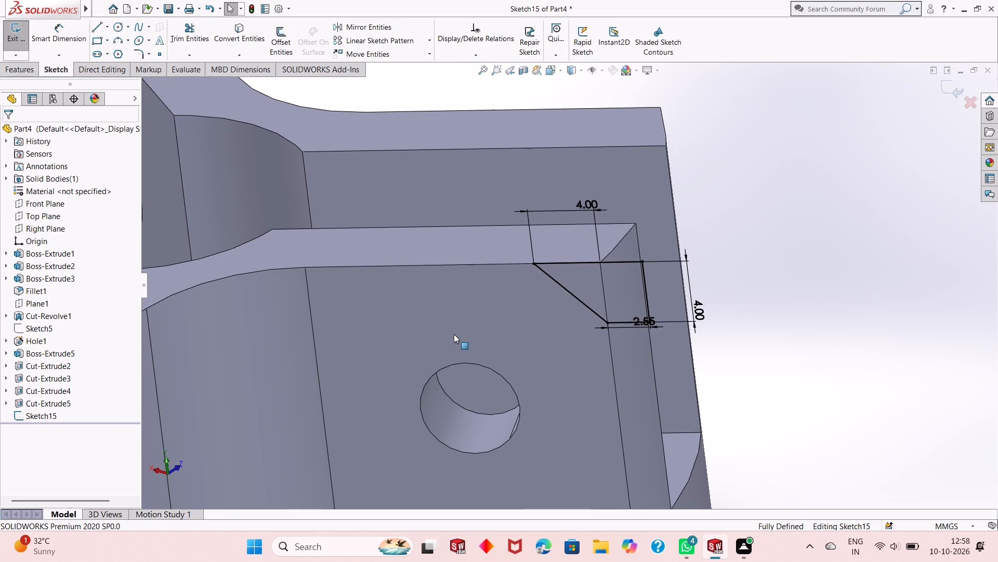
pyautogui.hotkey('ctrl', '8')
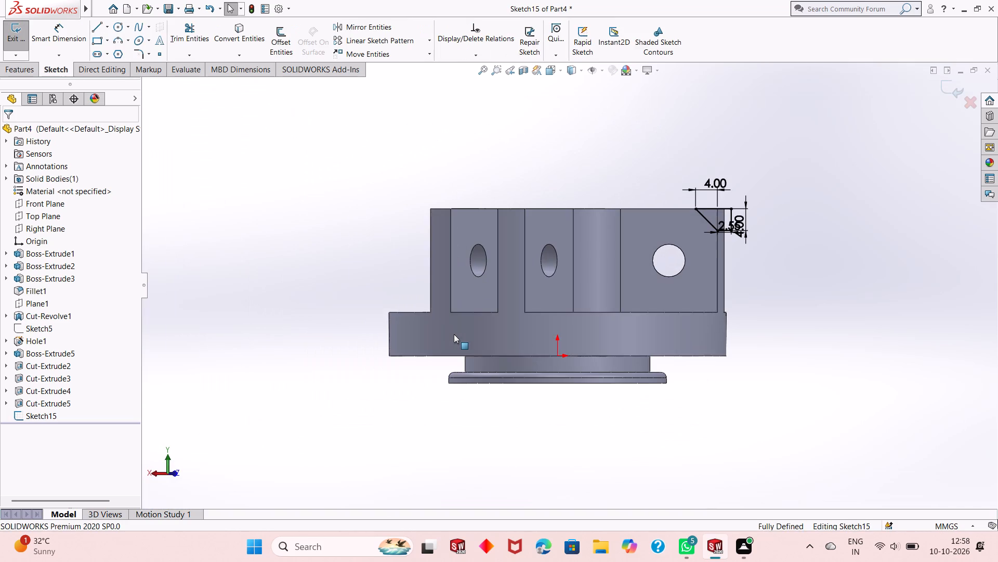
pyautogui.scroll(-4, 769, 216)
pyautogui.scroll(-3, 589, 257)
pyautogui.scroll(-1, 669, 242)
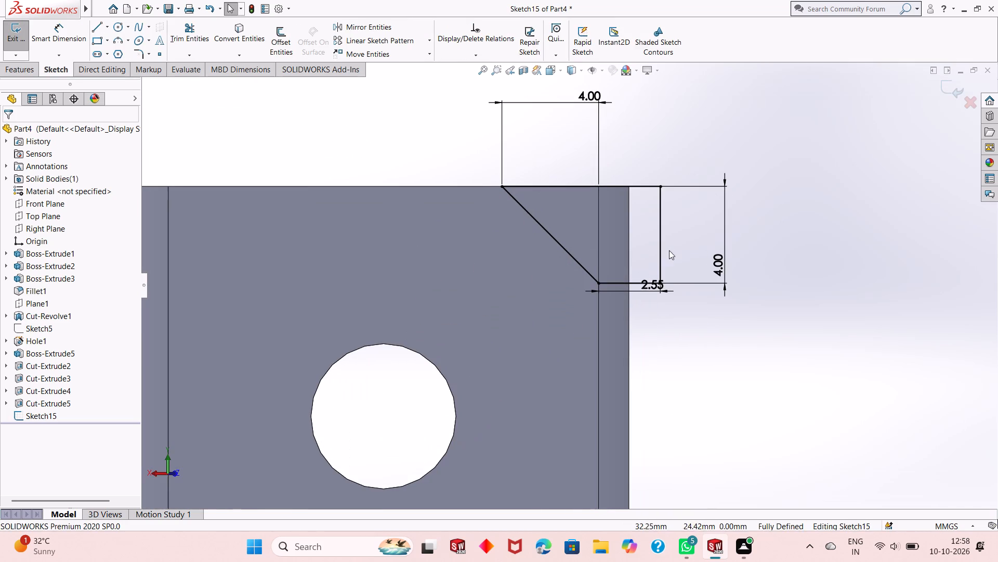
pyautogui.hotkey('ctrl', 'z')
pyautogui.hotkey('ctrl', 'z')
pyautogui.hotkey('ctrl', 'z')
pyautogui.hotkey('ctrl', 'z')
pyautogui.hotkey('ctrl', 'z')
pyautogui.hotkey('ctrl', 'z')
pyautogui.hotkey('ctrl', 'z')
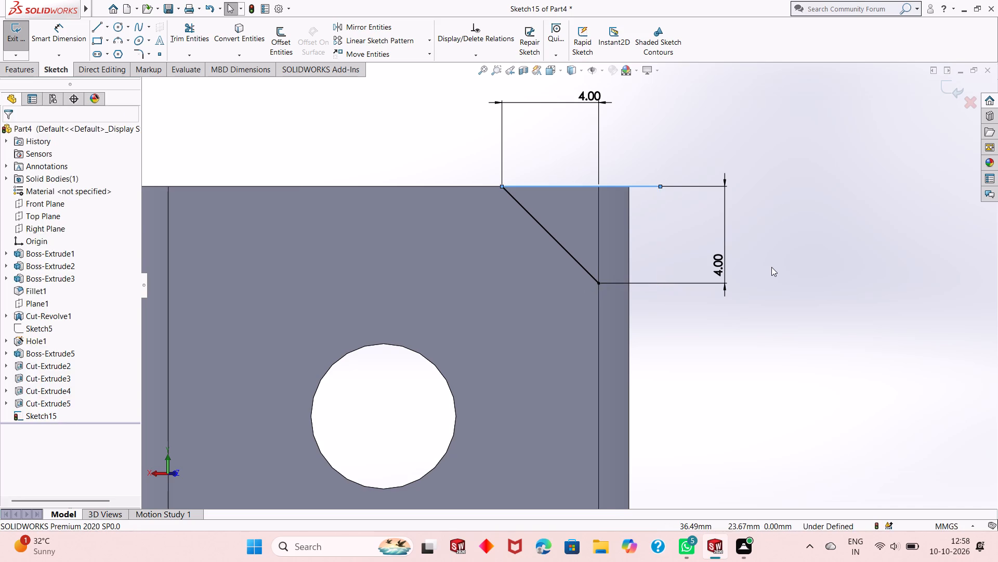
pyautogui.hotkey('ctrl', 'z')
pyautogui.hotkey('ctrl', 'z')
pyautogui.hotkey('ctrl', 'z')
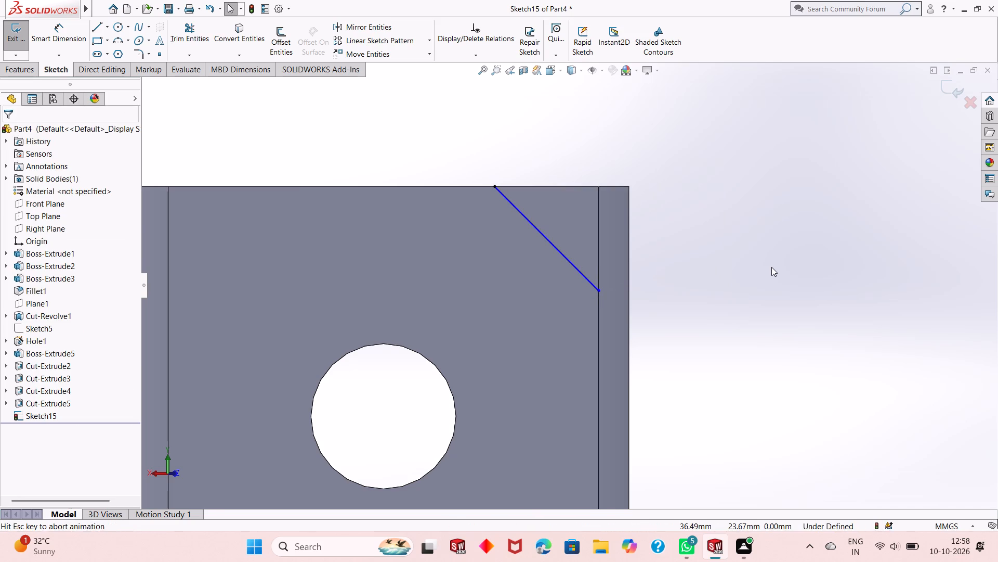
pyautogui.hotkey('ctrl', 'z')
pyautogui.hotkey('ctrl', 'z')
# Sketch a diagonal line about 4.6 mm long from the wall's top edge to its outermost vertical edge, across the upper corner.
pyautogui.scroll(-3, 724, 239)
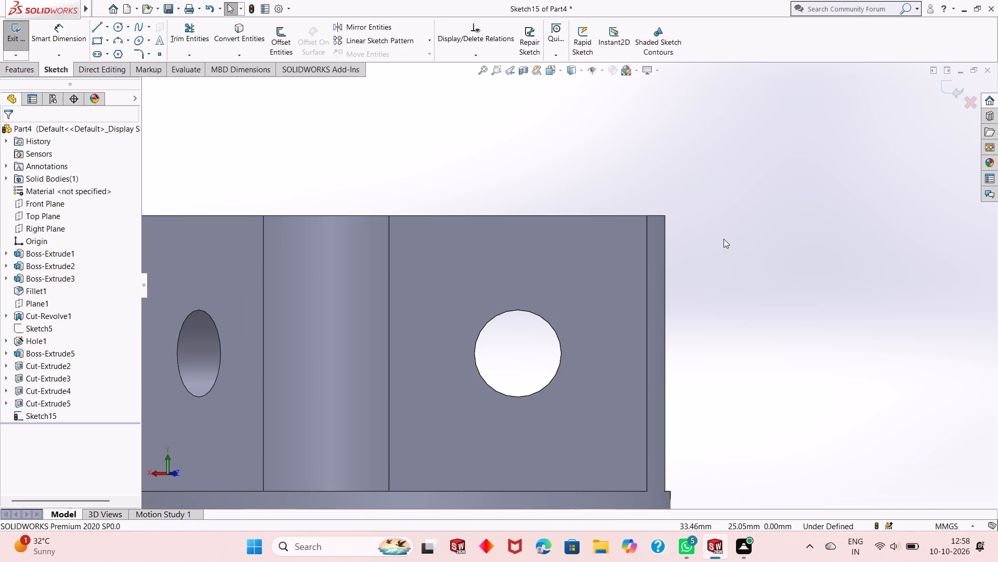
pyautogui.scroll(-1, 687, 251)
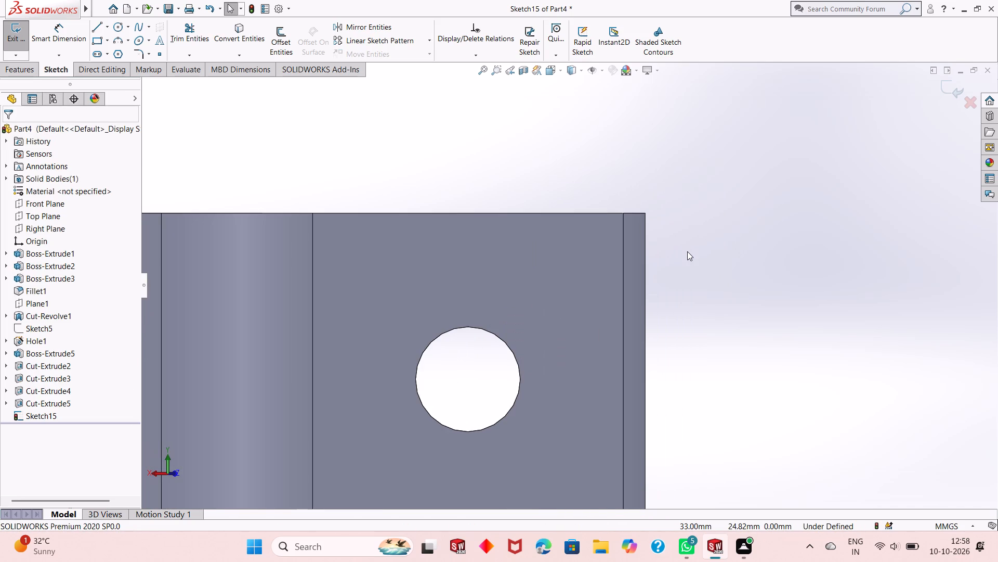
pyautogui.scroll(1, 687, 251)
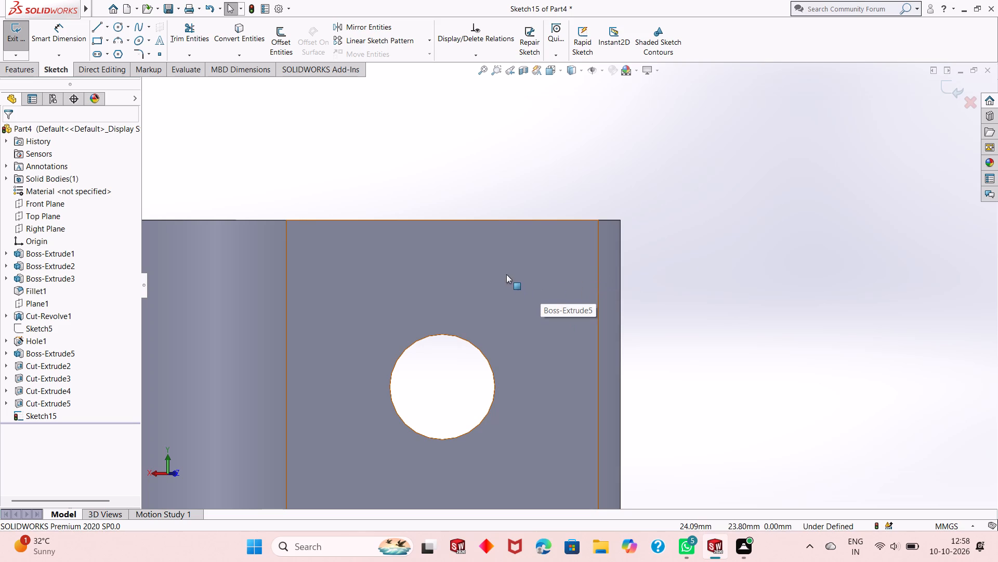
pyautogui.scroll(-2, 558, 252)
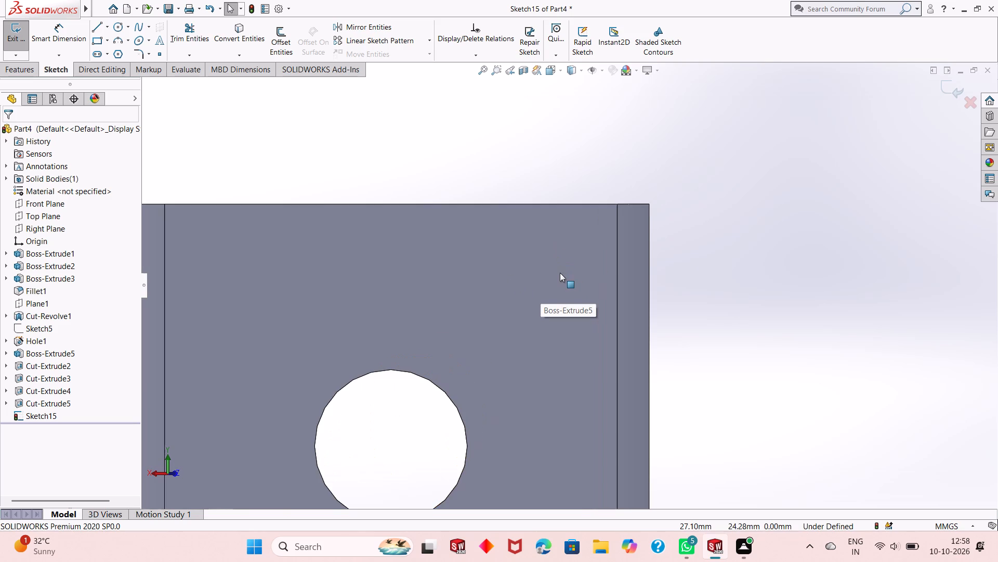
pyautogui.scroll(1, 557, 273)
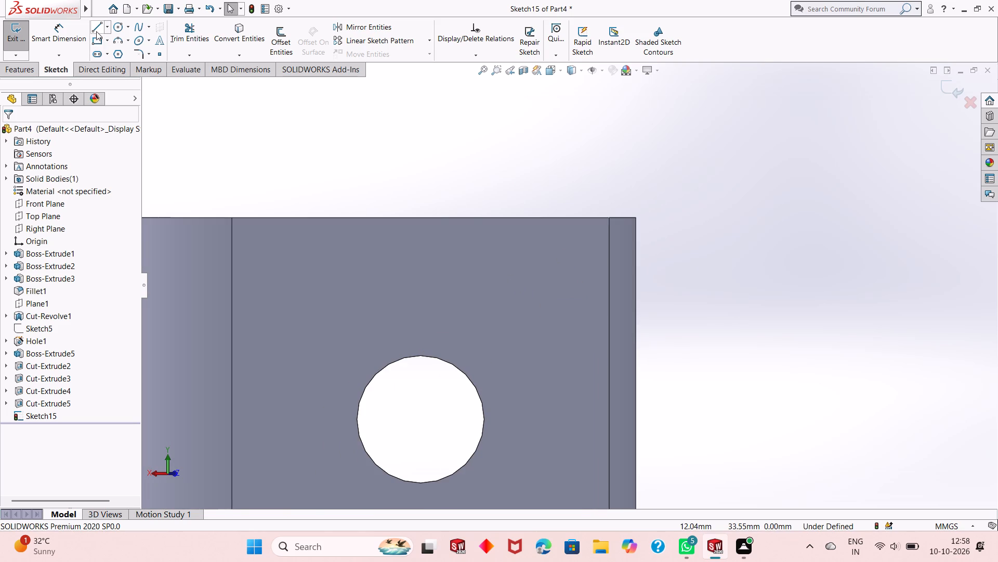
pyautogui.click(96, 31)
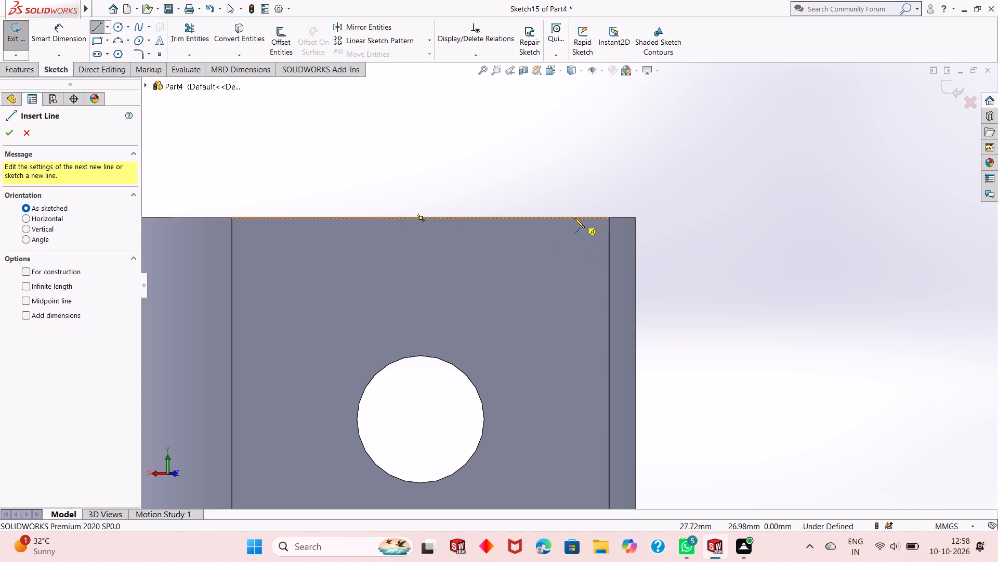
pyautogui.click(574, 218)
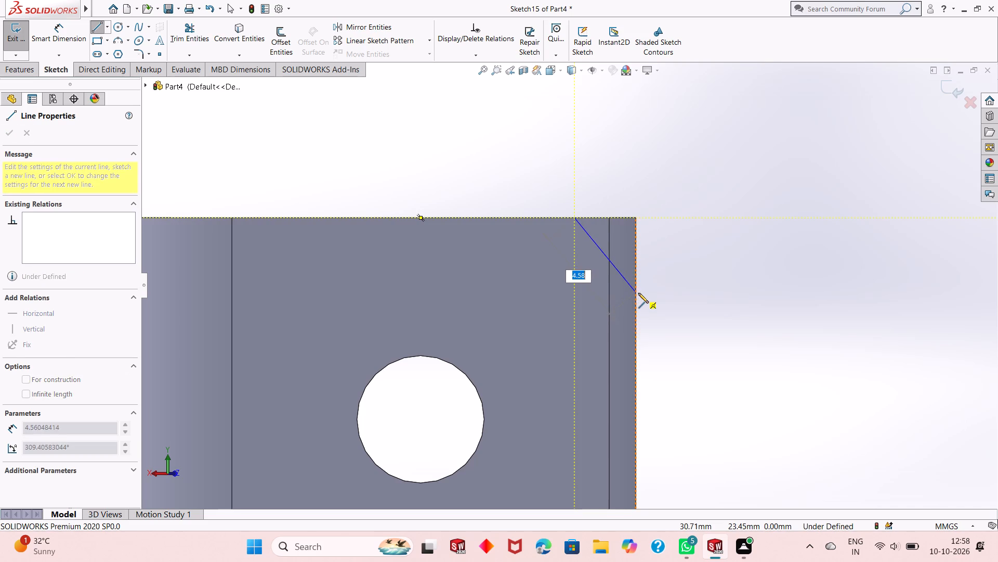
pyautogui.click(638, 293)
pyautogui.press('Escape')
pyautogui.press('Escape')
pyautogui.press('Escape')
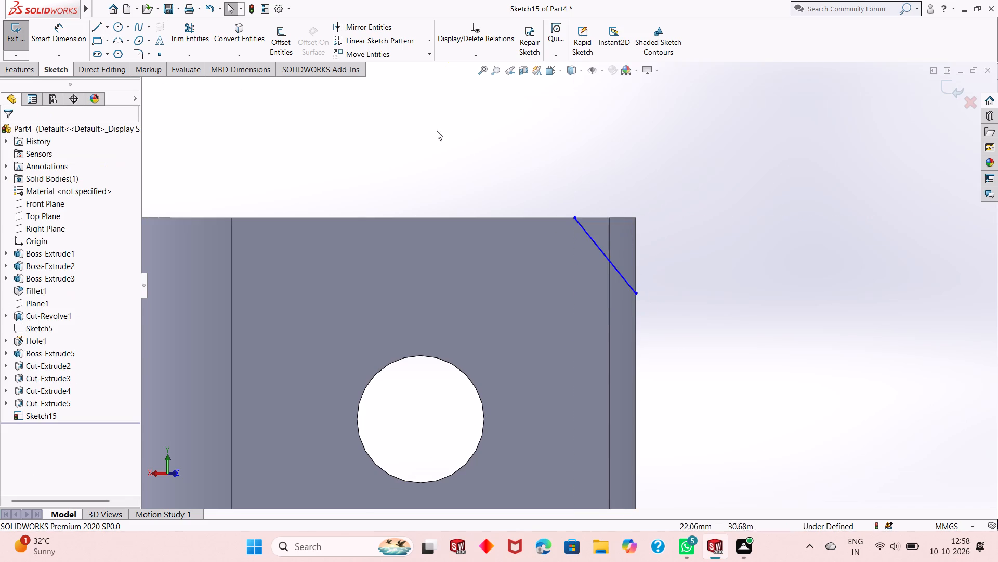
# Dimension the diagonal's ends 4 mm horizontally and 4 mm vertically from the wall's outer top corner.
pyautogui.click(60, 34)
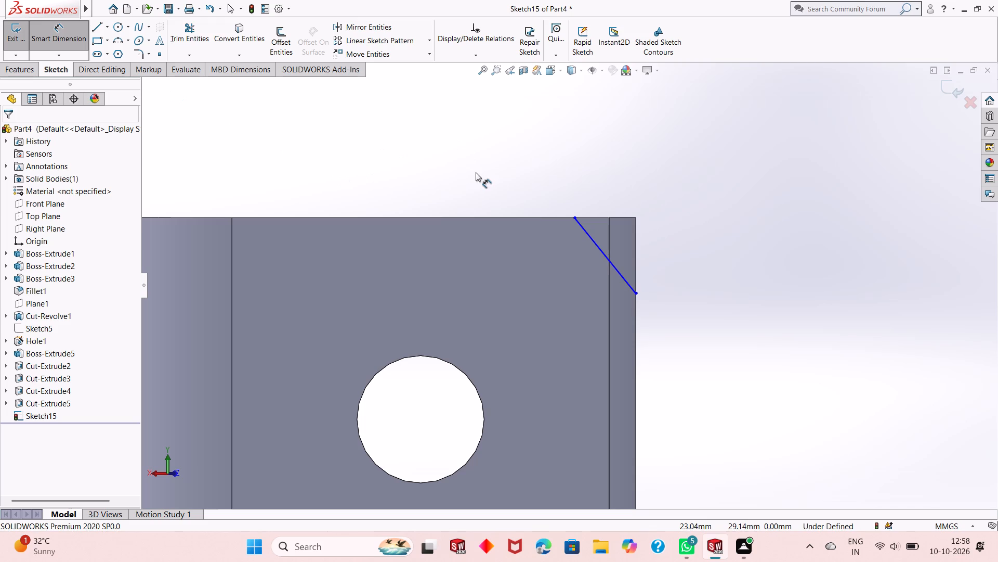
pyautogui.click(576, 217)
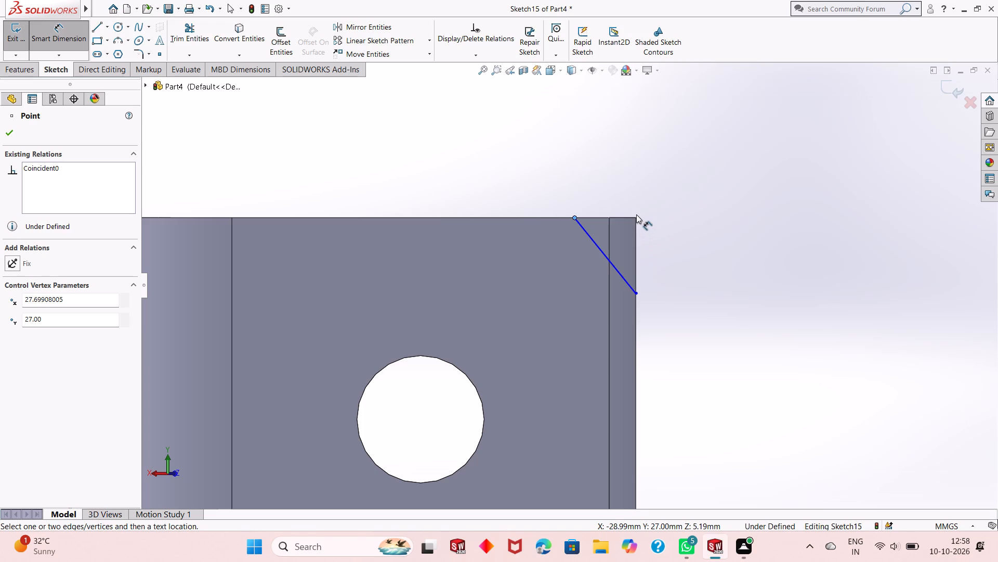
pyautogui.click(636, 219)
pyautogui.click(624, 176)
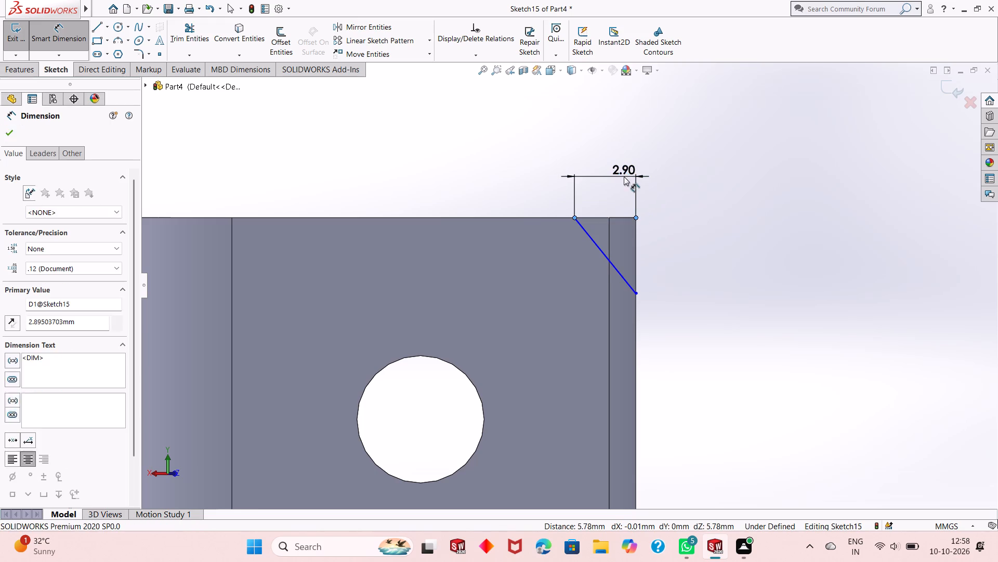
pyautogui.press('4')
pyautogui.press('Return')
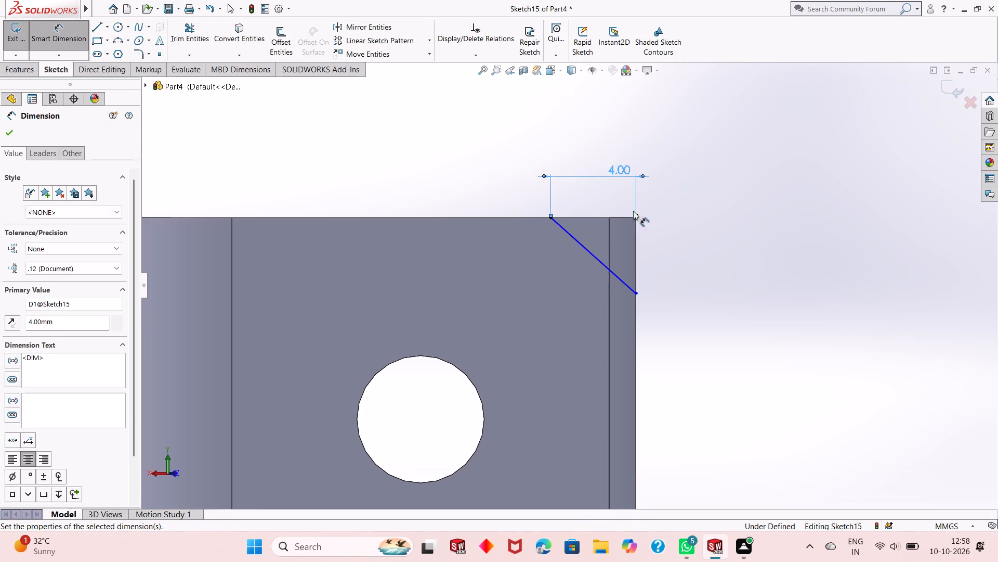
pyautogui.click(636, 293)
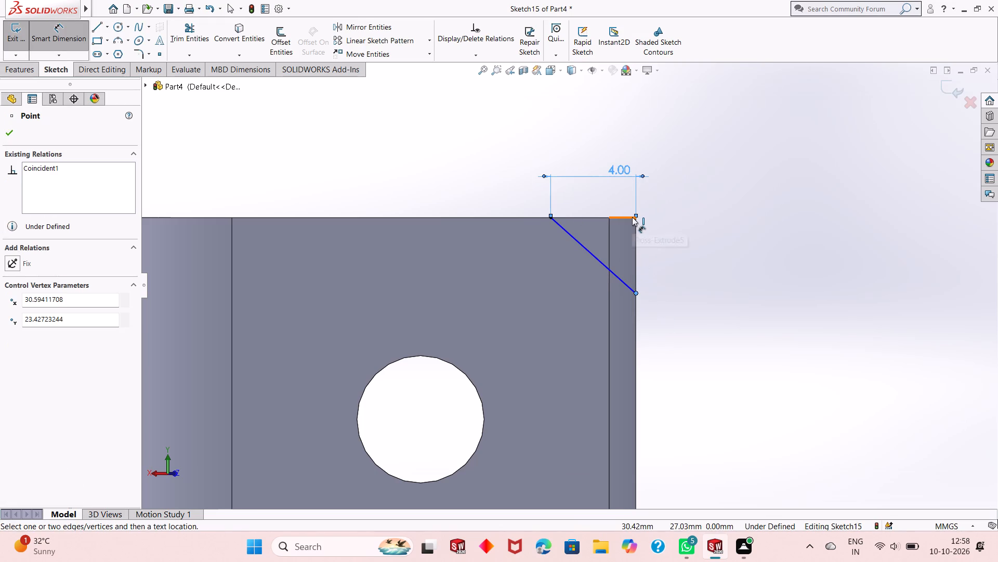
pyautogui.click(632, 217)
pyautogui.click(671, 222)
pyautogui.press('4')
pyautogui.press('Return')
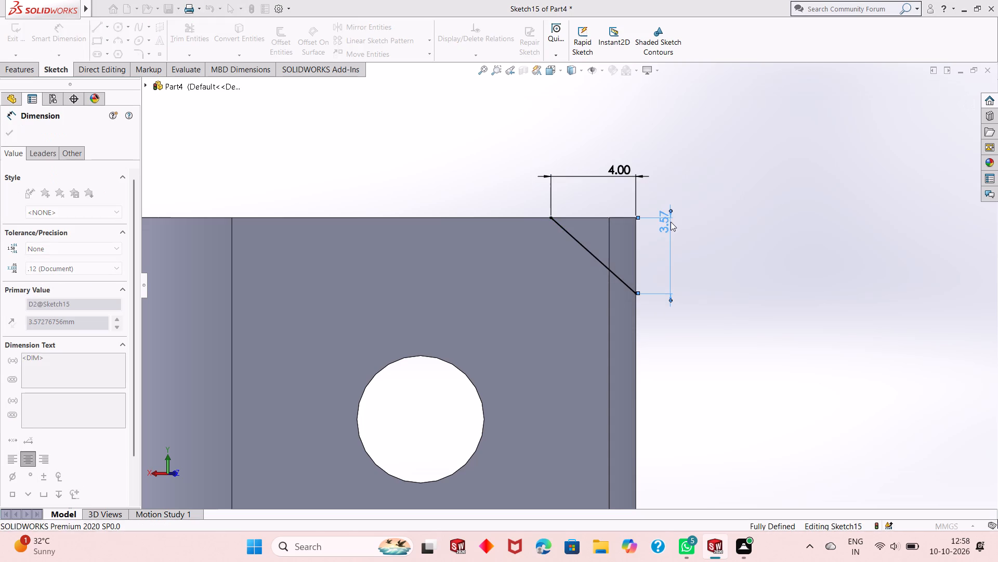
pyautogui.rightClick(710, 222)
pyautogui.click(733, 253)
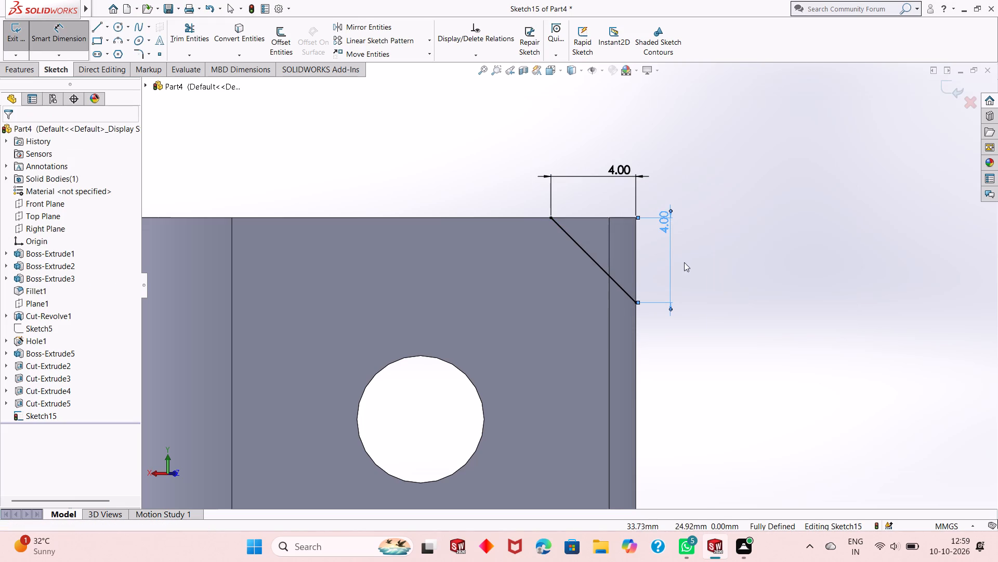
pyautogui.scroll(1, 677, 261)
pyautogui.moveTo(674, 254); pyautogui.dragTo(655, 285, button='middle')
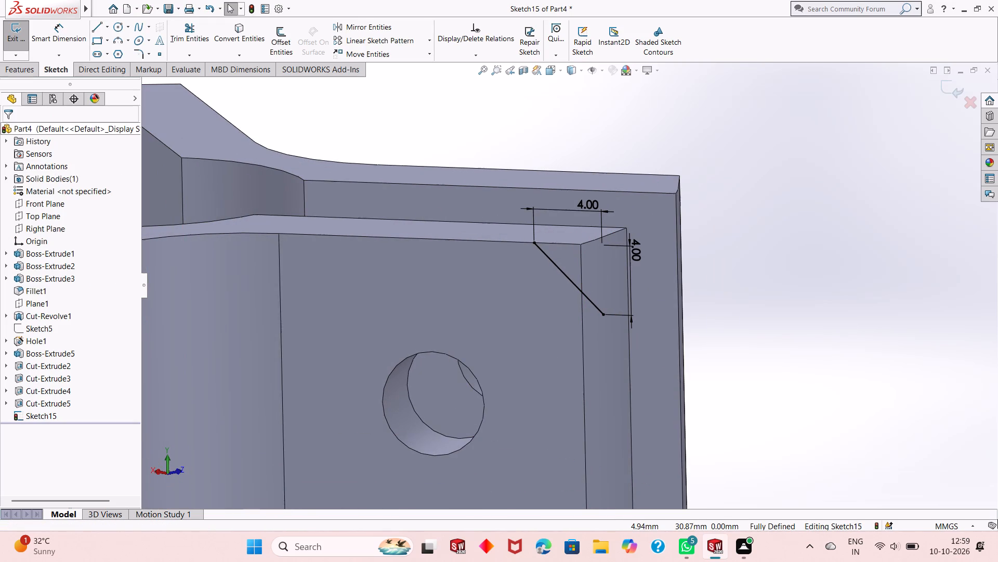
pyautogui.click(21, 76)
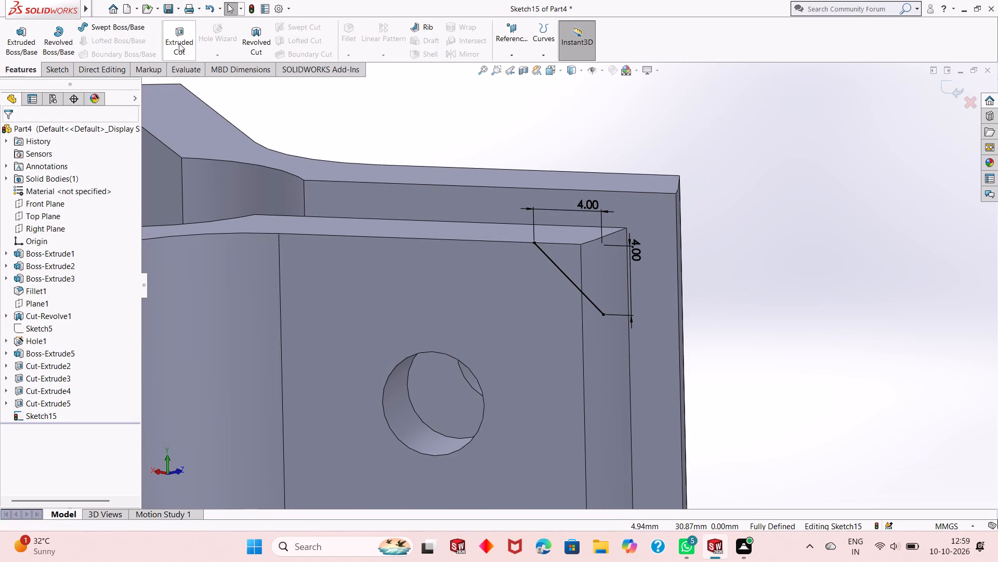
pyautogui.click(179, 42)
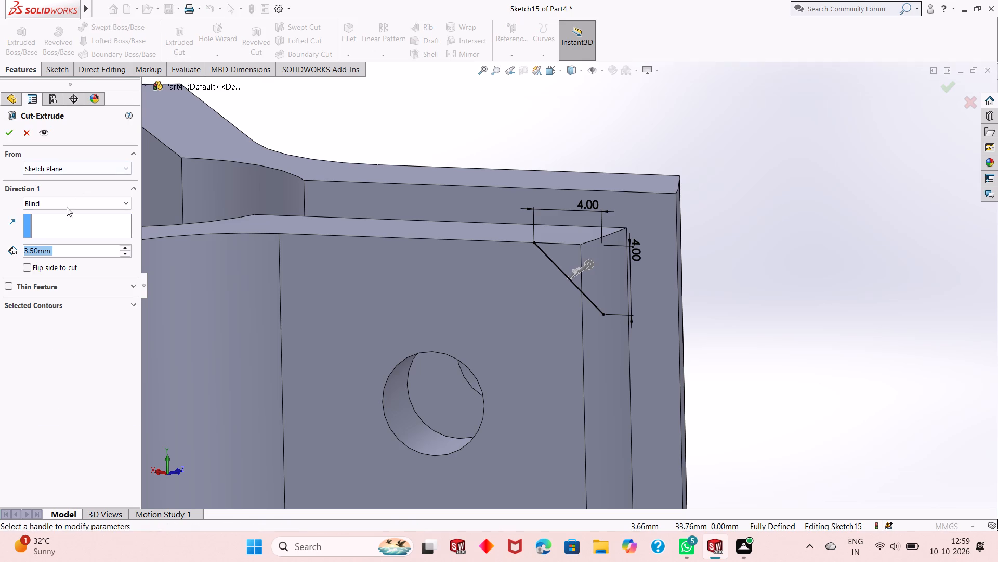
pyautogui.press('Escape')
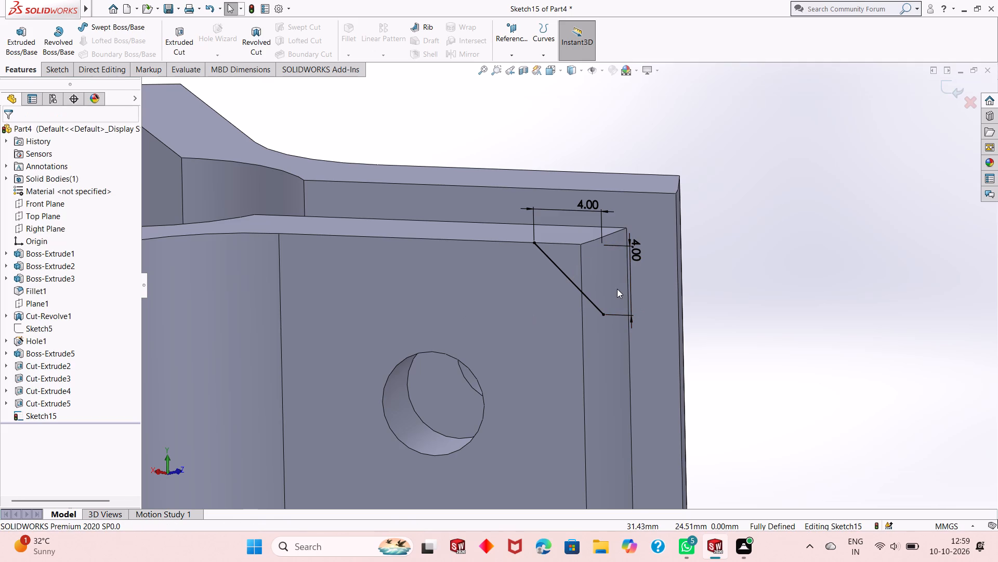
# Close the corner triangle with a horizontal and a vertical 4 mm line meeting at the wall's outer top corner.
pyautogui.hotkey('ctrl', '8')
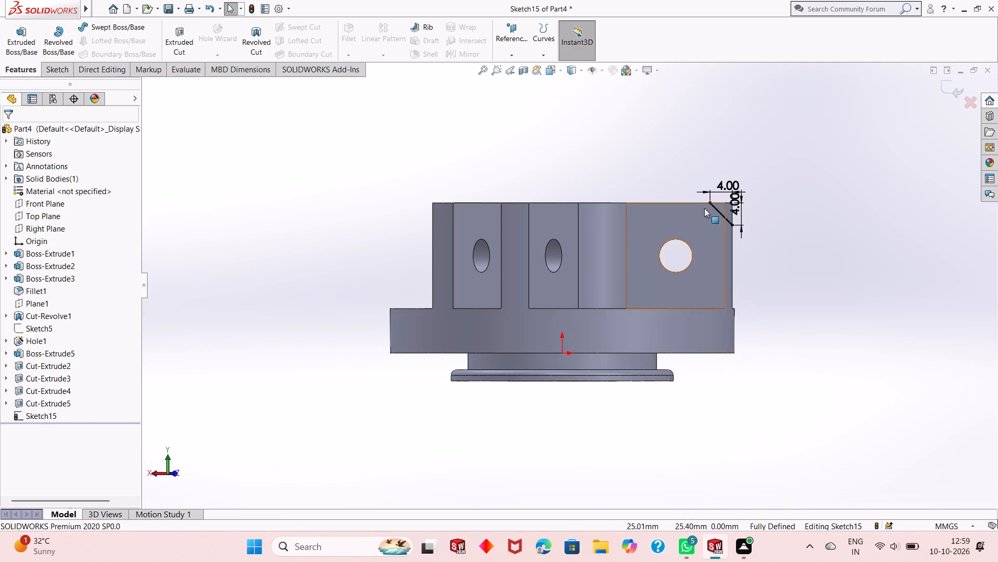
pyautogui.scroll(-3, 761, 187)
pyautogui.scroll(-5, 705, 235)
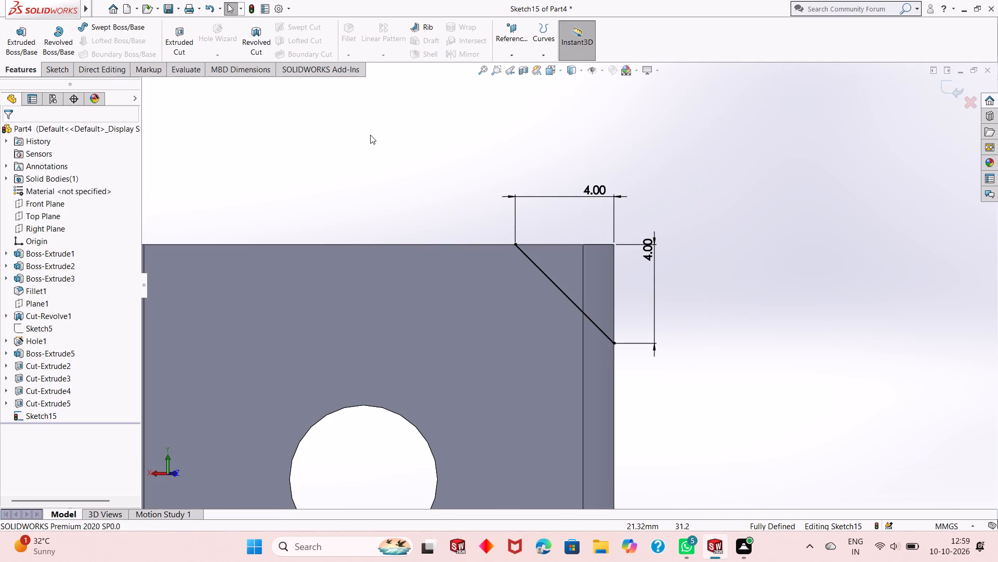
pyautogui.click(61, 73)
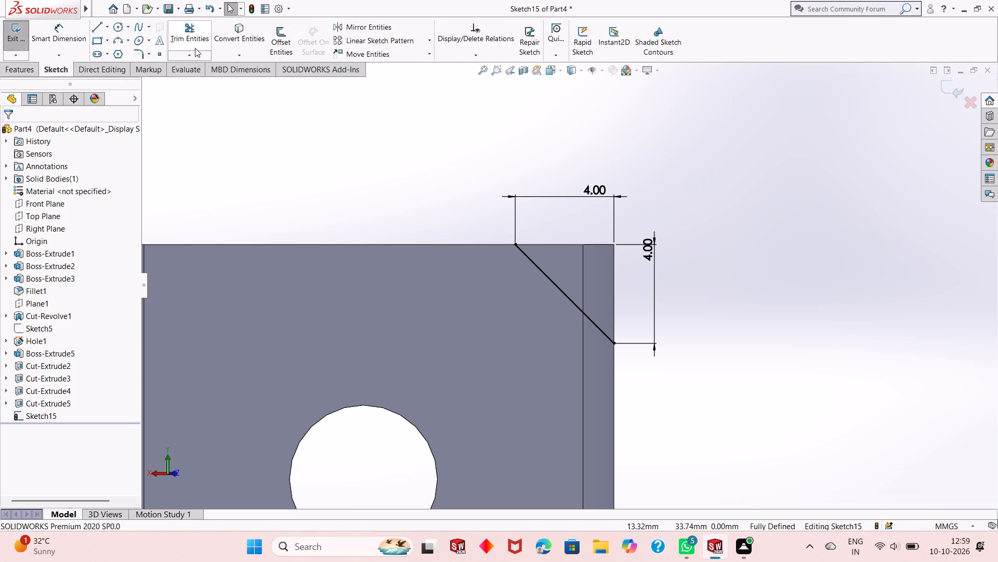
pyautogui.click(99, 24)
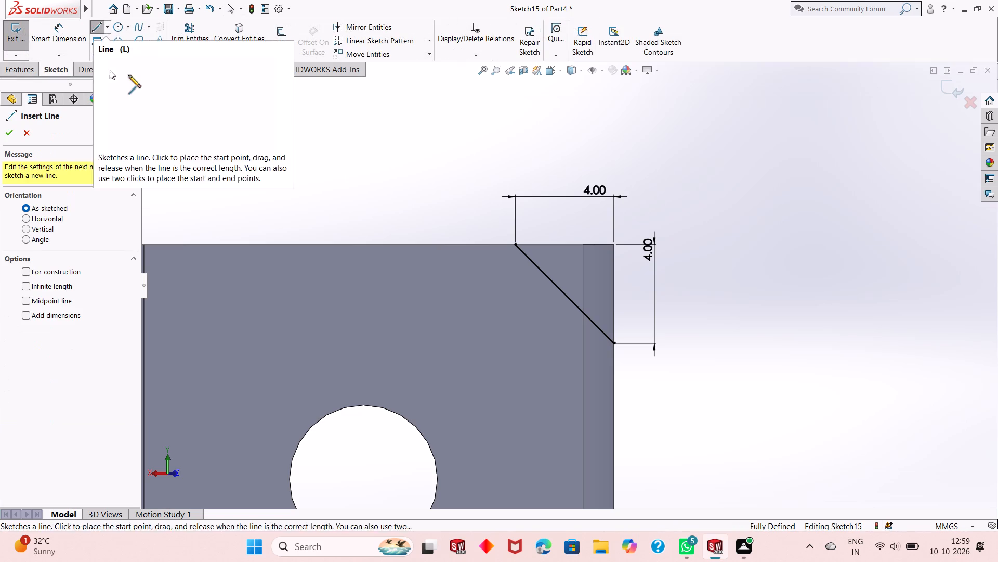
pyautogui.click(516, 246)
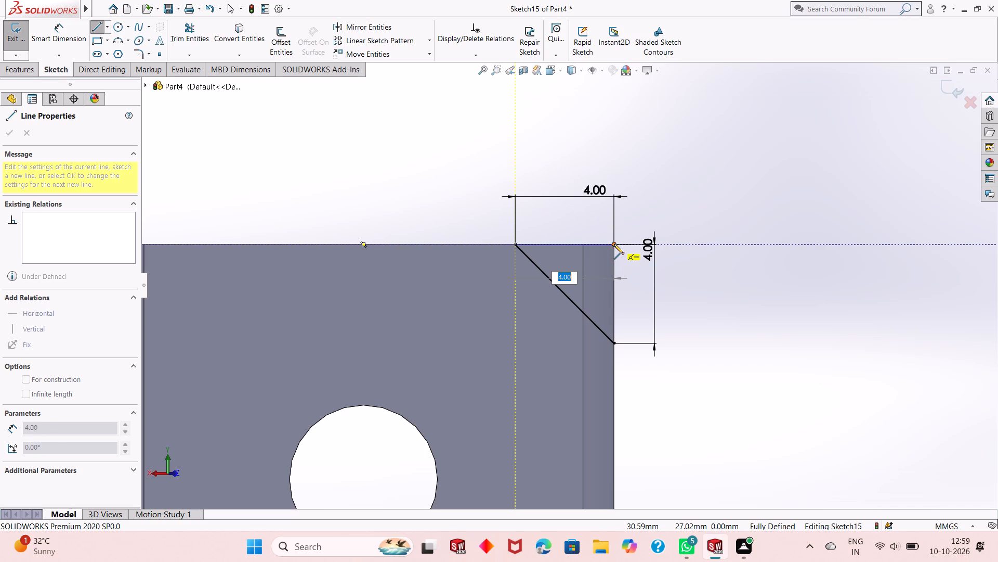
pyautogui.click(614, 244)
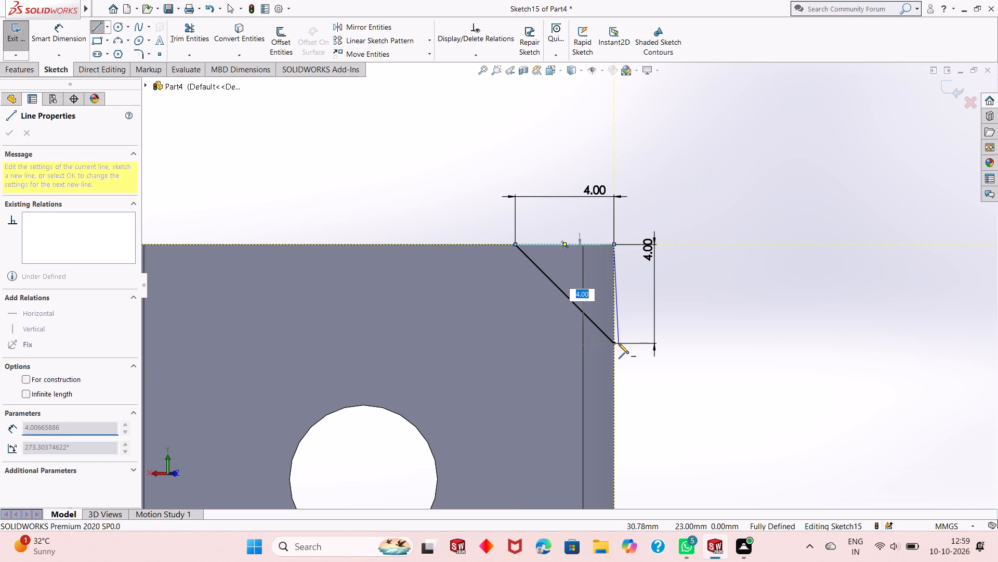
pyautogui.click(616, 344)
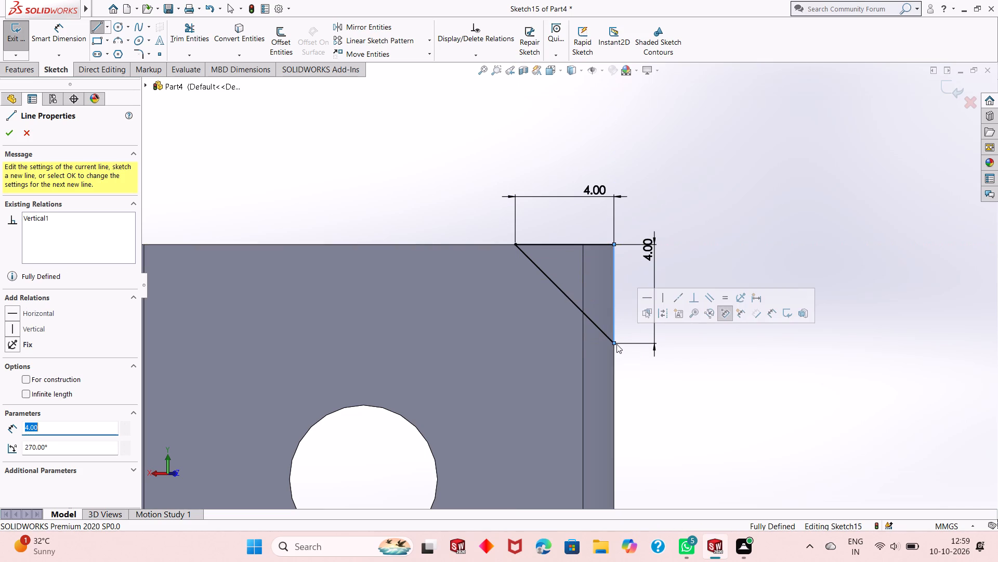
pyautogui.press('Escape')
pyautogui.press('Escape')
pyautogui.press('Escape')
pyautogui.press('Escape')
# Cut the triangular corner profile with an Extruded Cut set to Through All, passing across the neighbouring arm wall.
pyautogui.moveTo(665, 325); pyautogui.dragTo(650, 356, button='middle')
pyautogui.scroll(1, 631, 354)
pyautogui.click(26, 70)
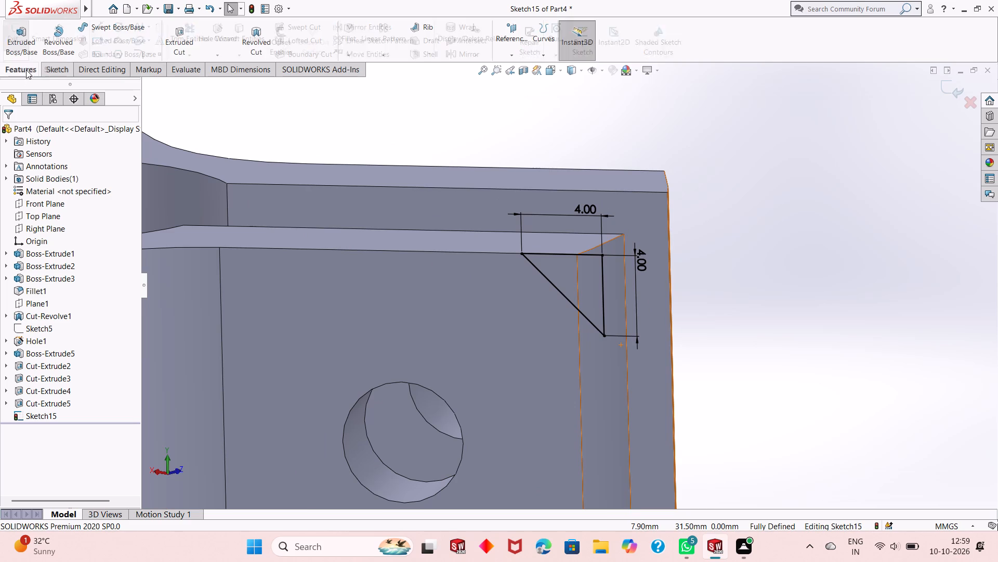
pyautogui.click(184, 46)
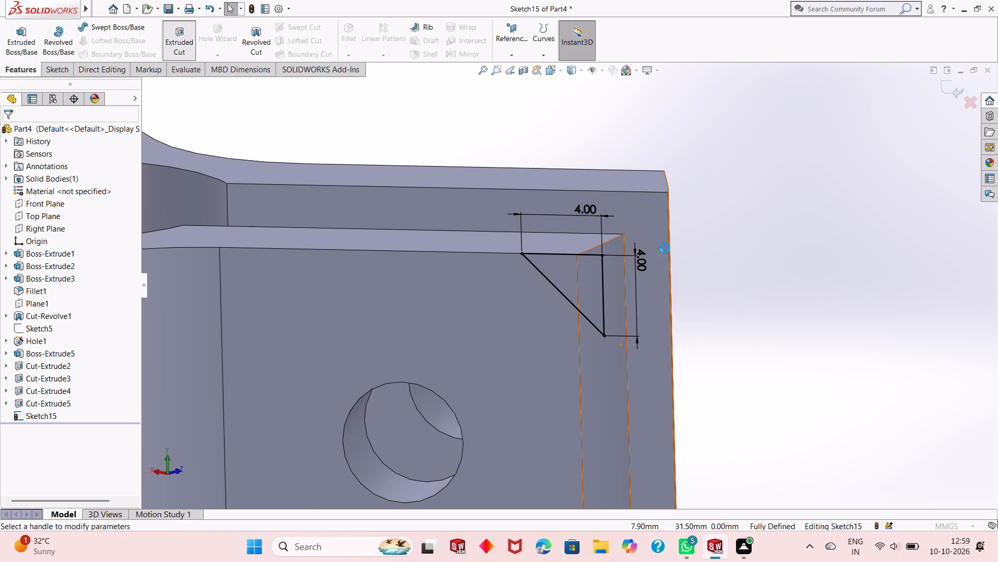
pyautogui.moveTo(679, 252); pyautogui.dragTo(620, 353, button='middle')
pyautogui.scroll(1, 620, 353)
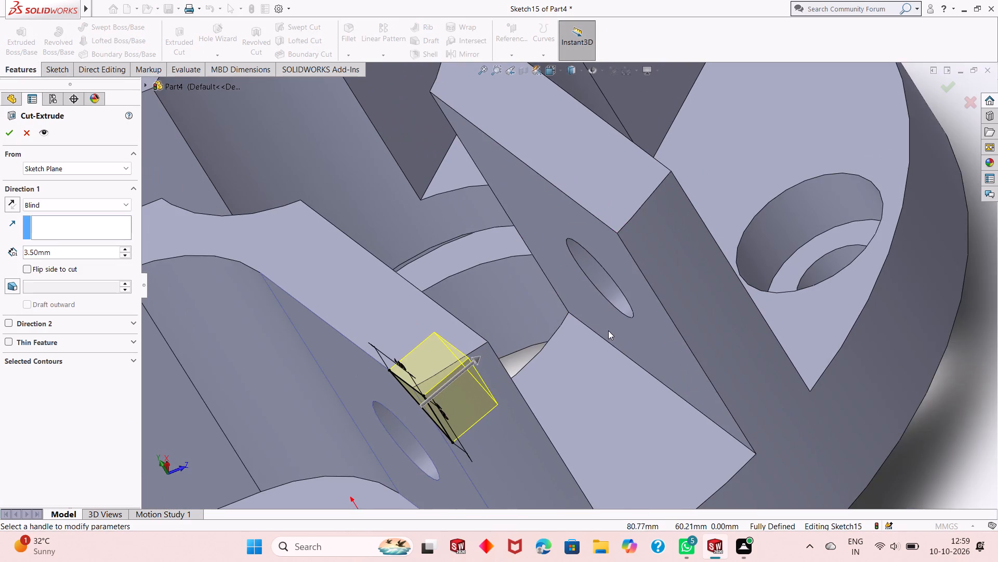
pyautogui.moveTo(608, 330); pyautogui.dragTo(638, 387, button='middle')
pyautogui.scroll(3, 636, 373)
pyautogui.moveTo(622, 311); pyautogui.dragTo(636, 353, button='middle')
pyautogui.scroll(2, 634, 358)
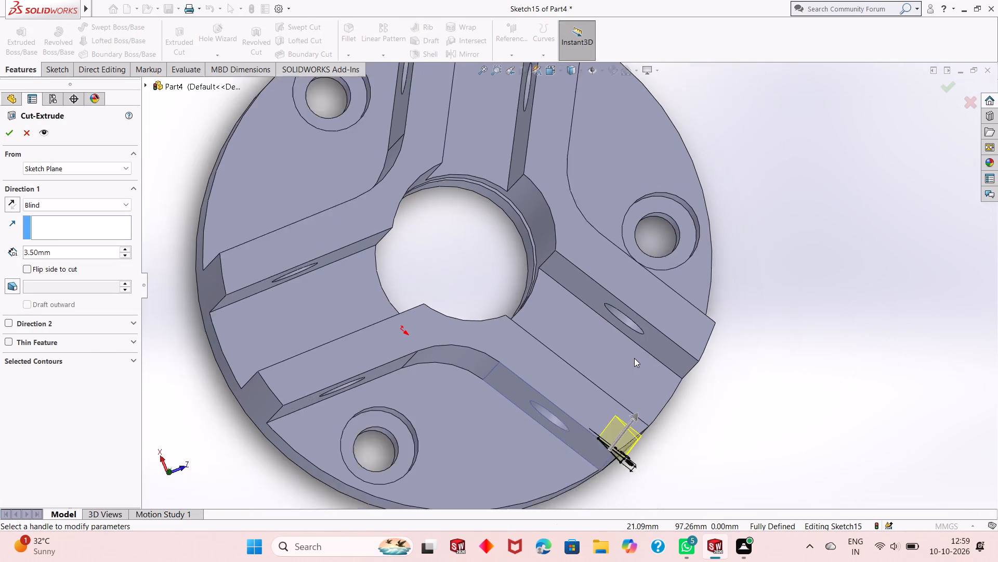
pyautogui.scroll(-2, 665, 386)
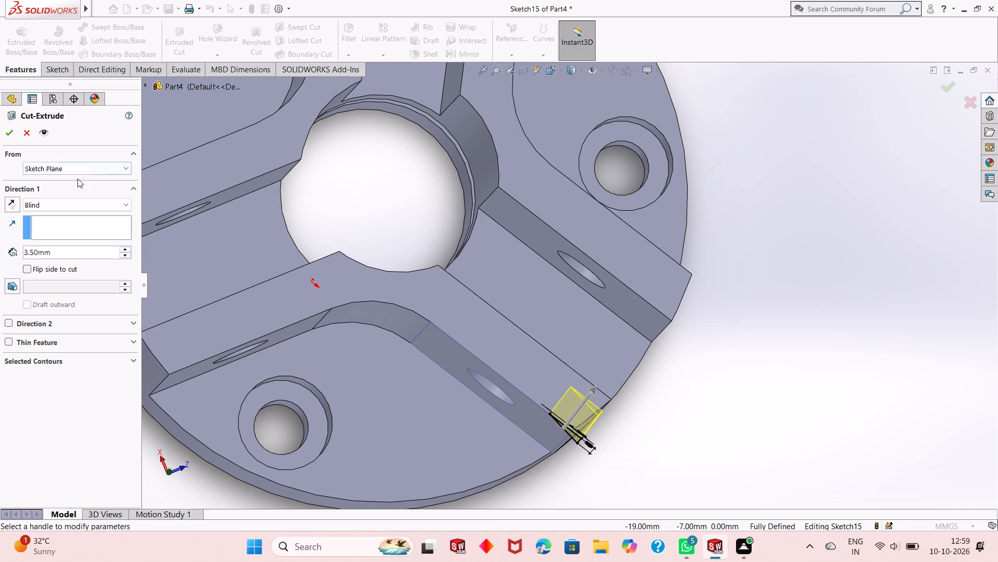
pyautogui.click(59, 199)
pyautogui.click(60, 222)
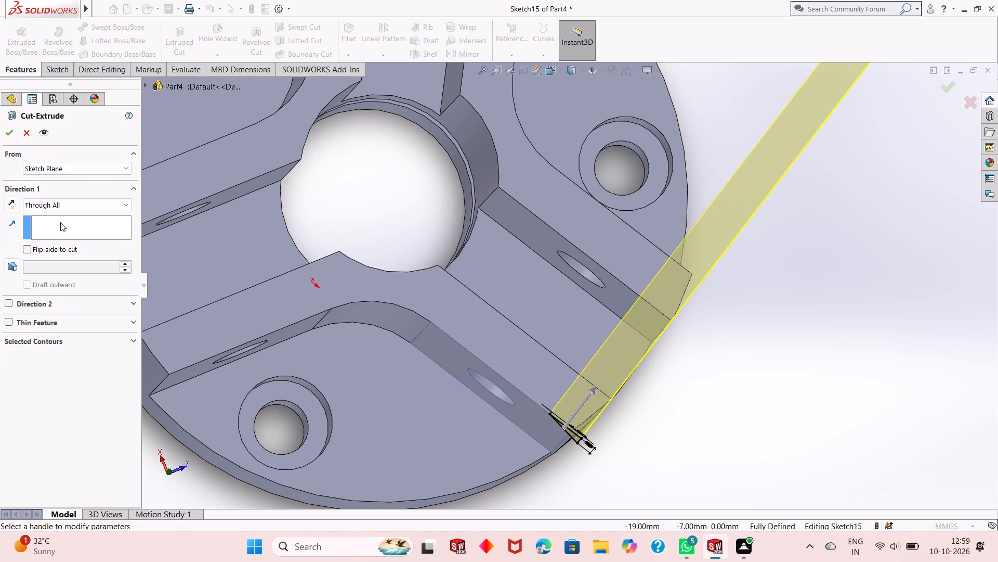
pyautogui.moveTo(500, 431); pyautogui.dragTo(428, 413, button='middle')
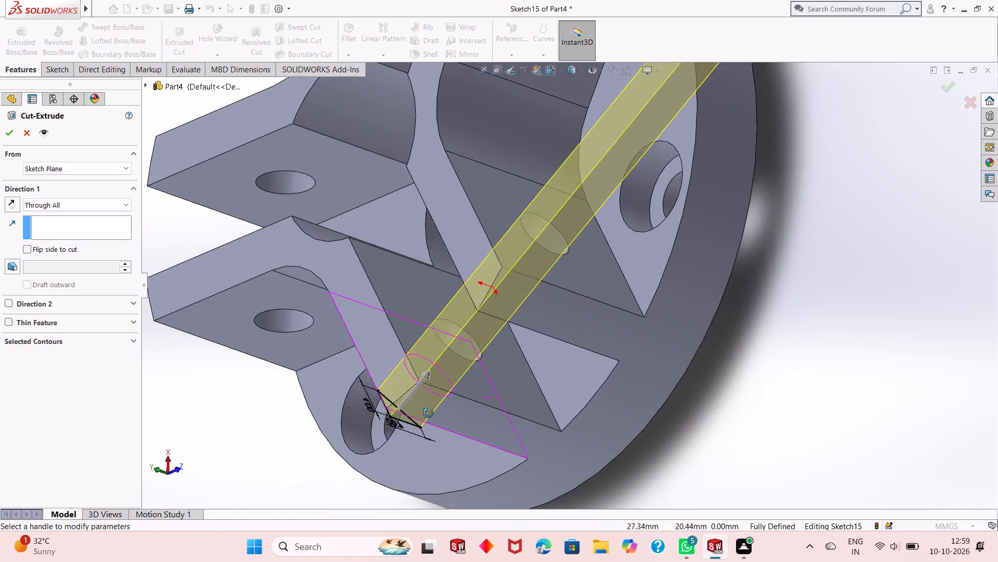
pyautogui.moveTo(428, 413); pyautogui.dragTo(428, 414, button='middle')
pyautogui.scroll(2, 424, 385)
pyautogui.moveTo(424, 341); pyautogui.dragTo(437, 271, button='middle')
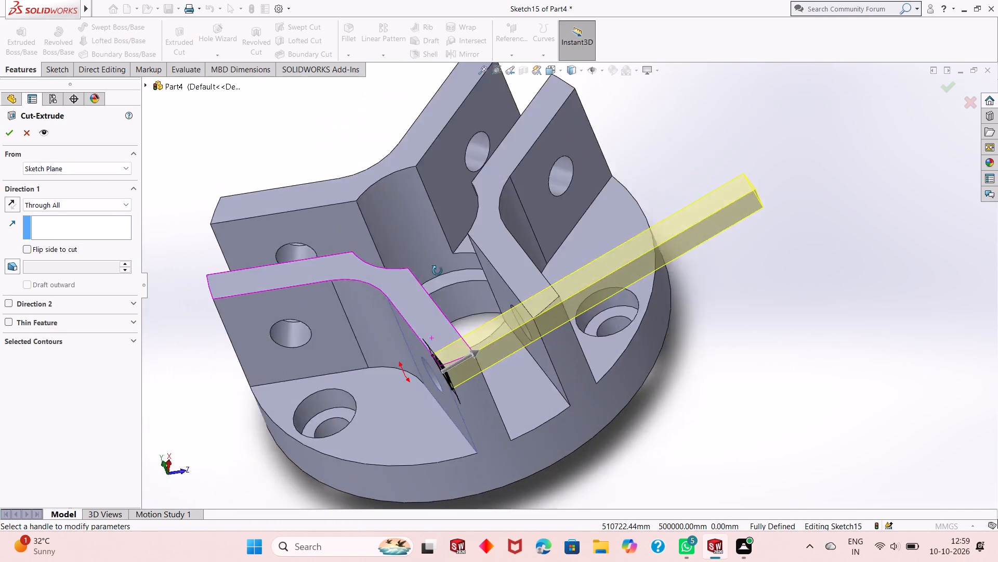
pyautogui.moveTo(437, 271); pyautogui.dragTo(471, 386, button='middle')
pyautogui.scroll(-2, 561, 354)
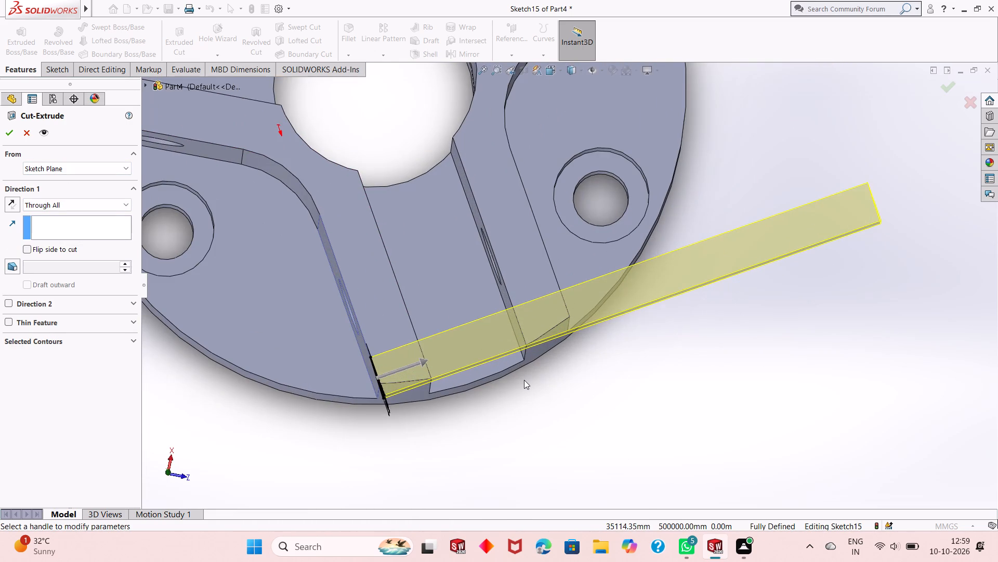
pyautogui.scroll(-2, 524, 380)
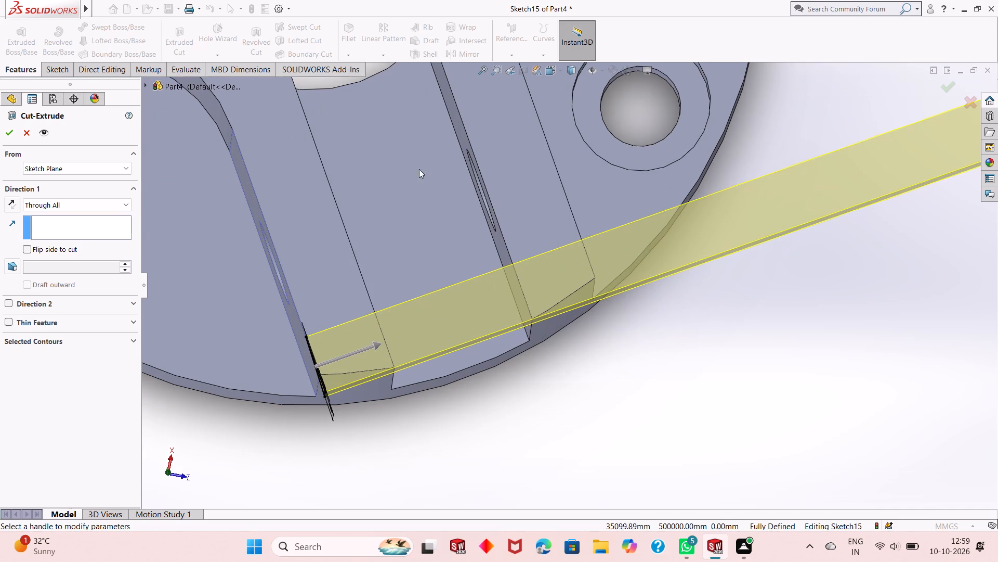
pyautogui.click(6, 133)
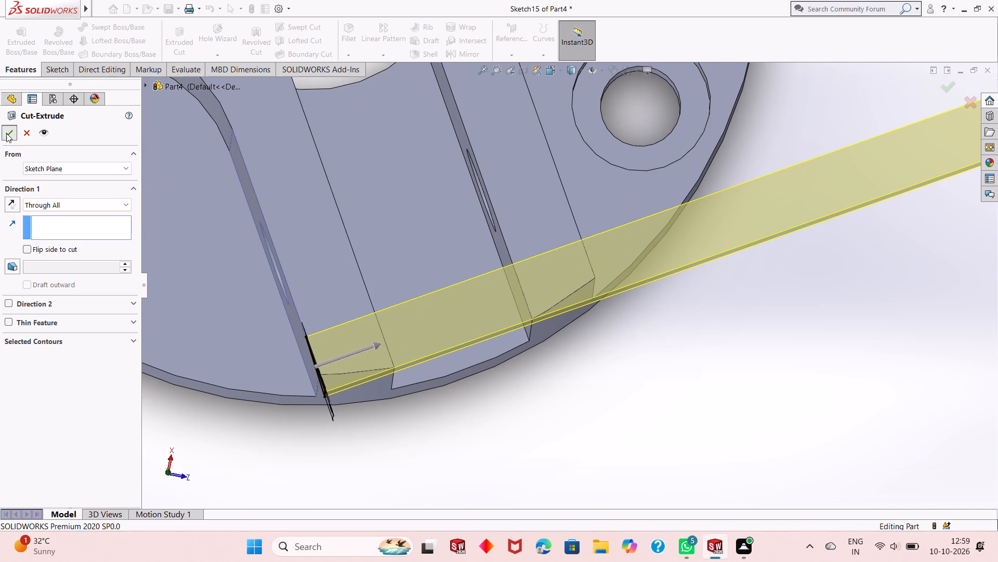
# Inspect the bevelled upper corners of the cut arm walls from several angles.
pyautogui.click(546, 362)
pyautogui.moveTo(547, 367); pyautogui.dragTo(546, 367, button='middle')
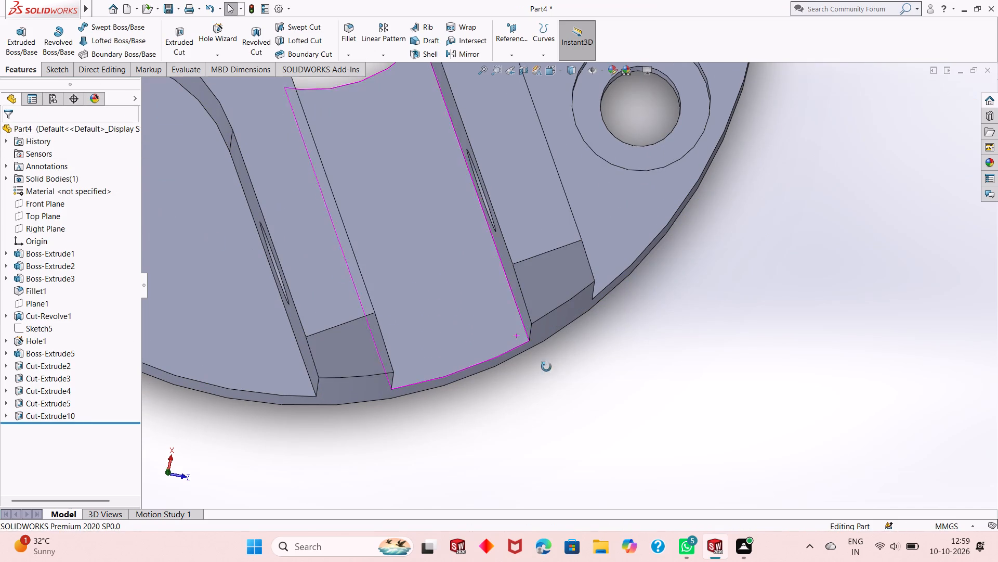
pyautogui.moveTo(546, 367); pyautogui.dragTo(628, 214, button='middle')
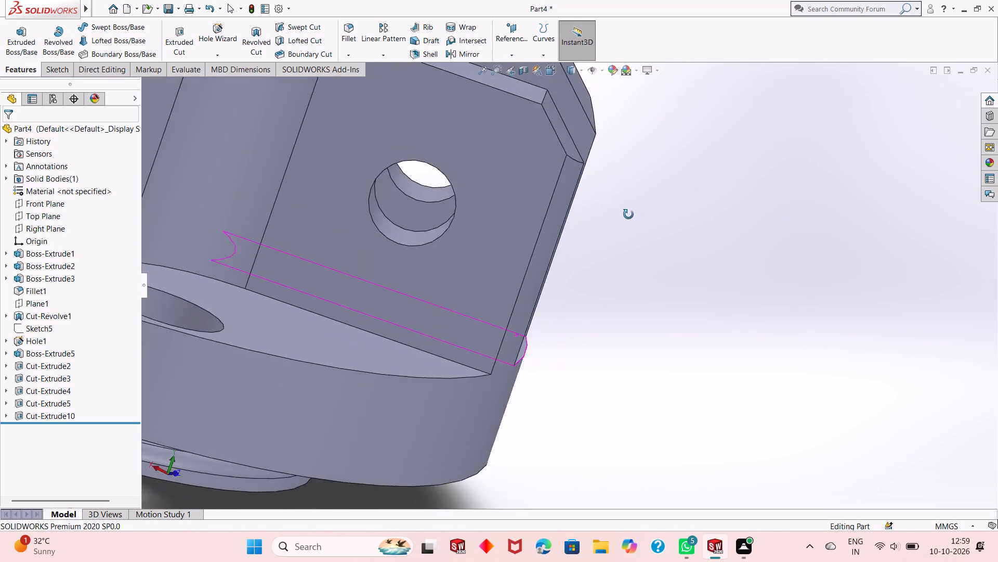
pyautogui.moveTo(628, 214); pyautogui.dragTo(641, 249, button='middle')
pyautogui.scroll(1, 599, 261)
pyautogui.moveTo(606, 253); pyautogui.dragTo(530, 196, button='middle')
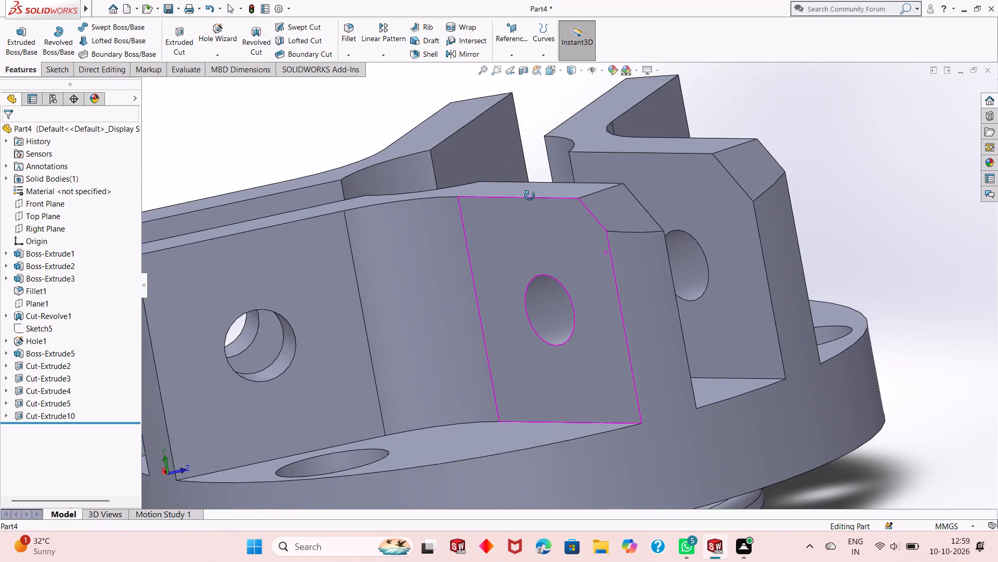
pyautogui.moveTo(530, 196); pyautogui.dragTo(554, 212, button='middle')
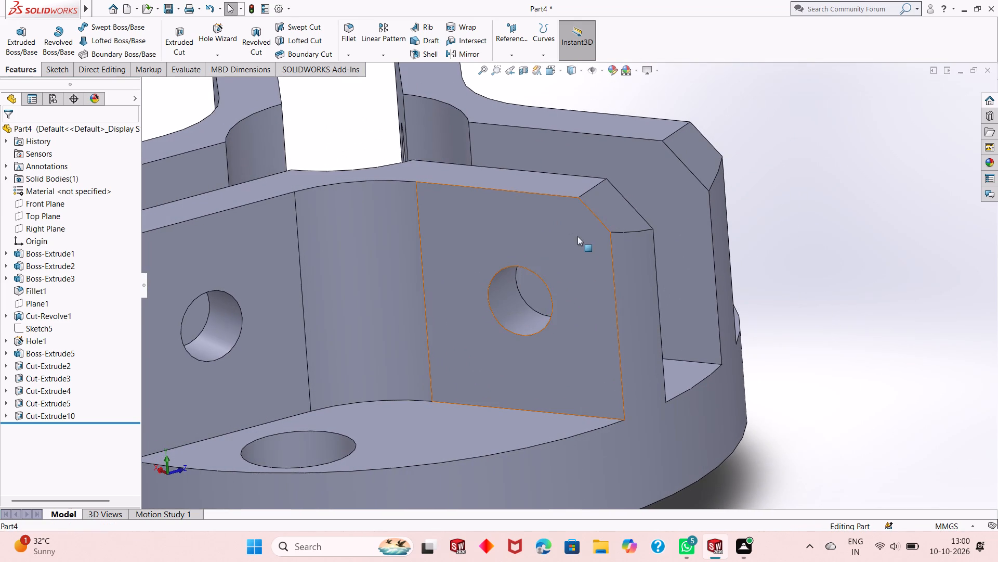
pyautogui.moveTo(583, 236); pyautogui.dragTo(594, 220, button='middle')
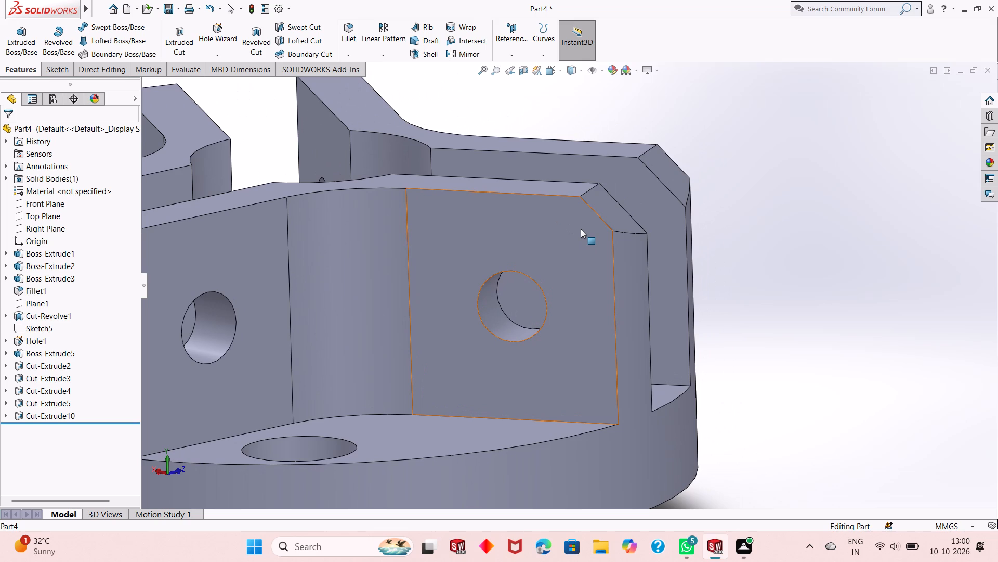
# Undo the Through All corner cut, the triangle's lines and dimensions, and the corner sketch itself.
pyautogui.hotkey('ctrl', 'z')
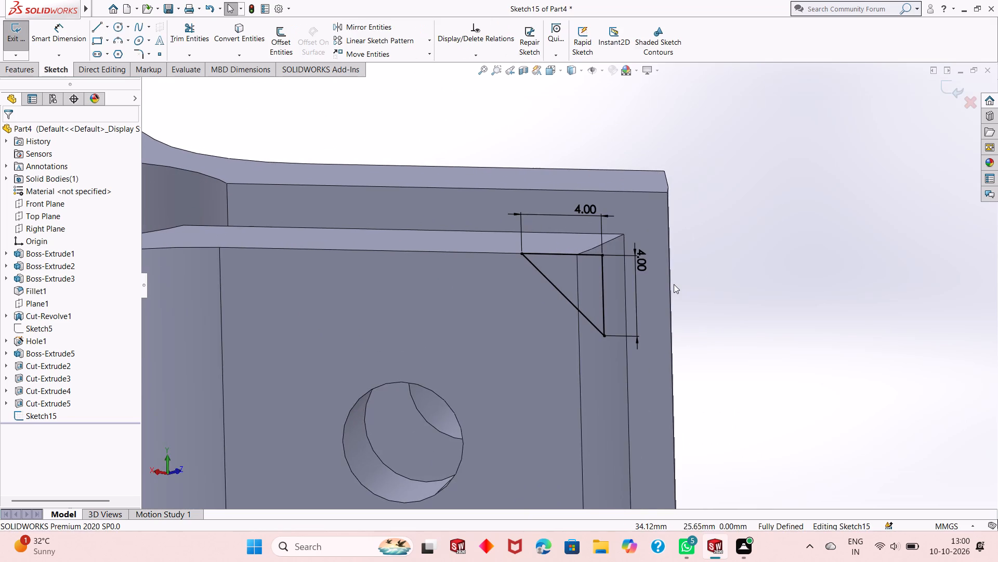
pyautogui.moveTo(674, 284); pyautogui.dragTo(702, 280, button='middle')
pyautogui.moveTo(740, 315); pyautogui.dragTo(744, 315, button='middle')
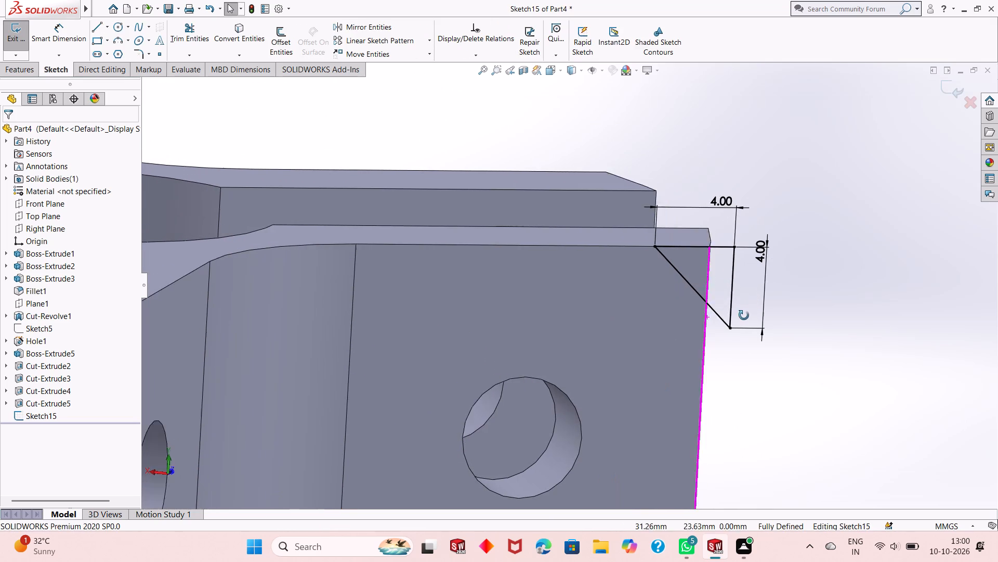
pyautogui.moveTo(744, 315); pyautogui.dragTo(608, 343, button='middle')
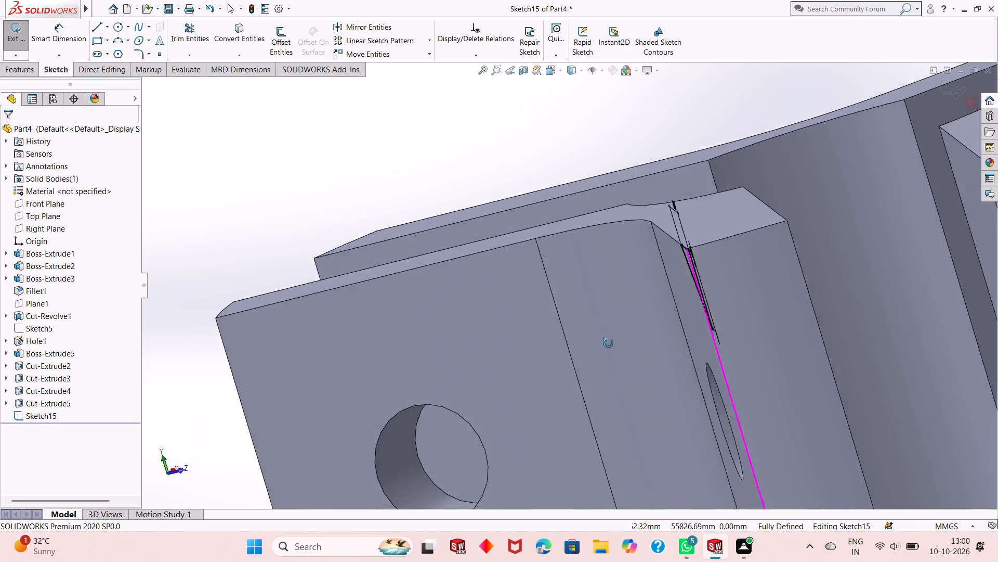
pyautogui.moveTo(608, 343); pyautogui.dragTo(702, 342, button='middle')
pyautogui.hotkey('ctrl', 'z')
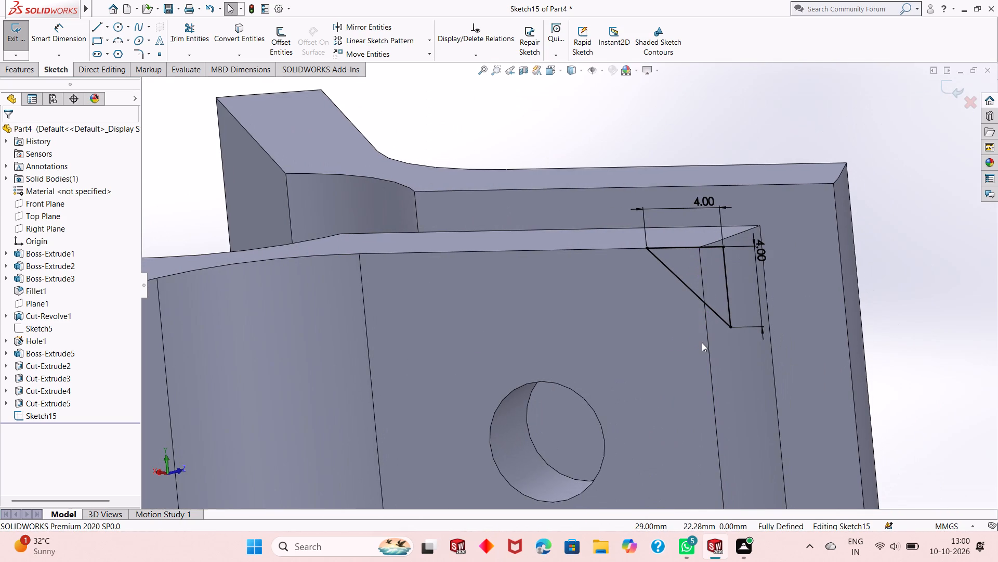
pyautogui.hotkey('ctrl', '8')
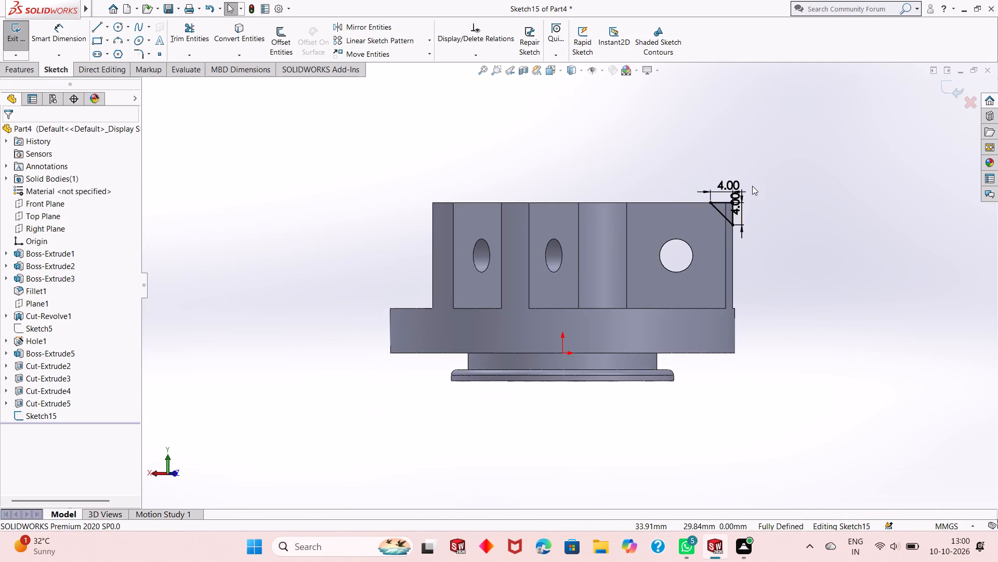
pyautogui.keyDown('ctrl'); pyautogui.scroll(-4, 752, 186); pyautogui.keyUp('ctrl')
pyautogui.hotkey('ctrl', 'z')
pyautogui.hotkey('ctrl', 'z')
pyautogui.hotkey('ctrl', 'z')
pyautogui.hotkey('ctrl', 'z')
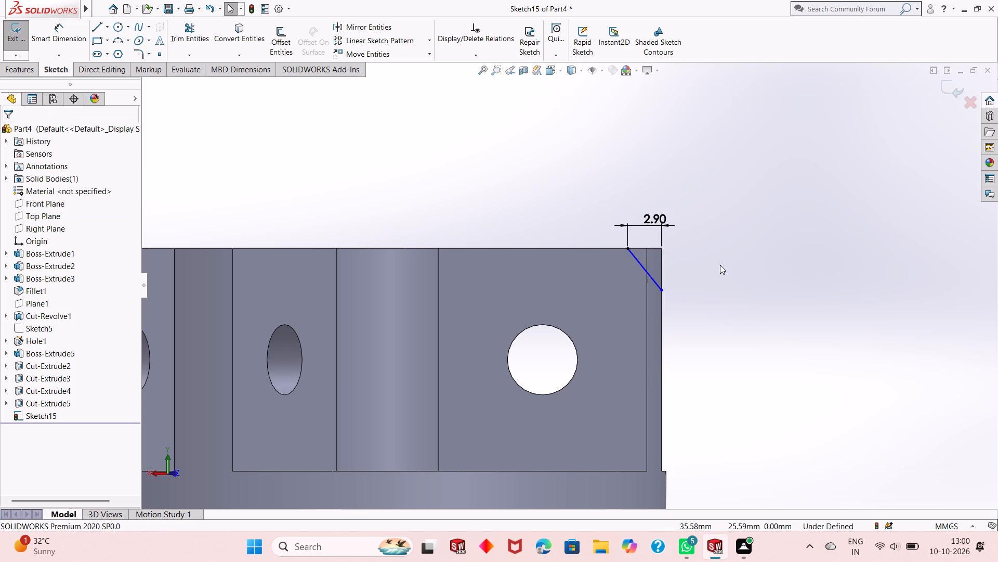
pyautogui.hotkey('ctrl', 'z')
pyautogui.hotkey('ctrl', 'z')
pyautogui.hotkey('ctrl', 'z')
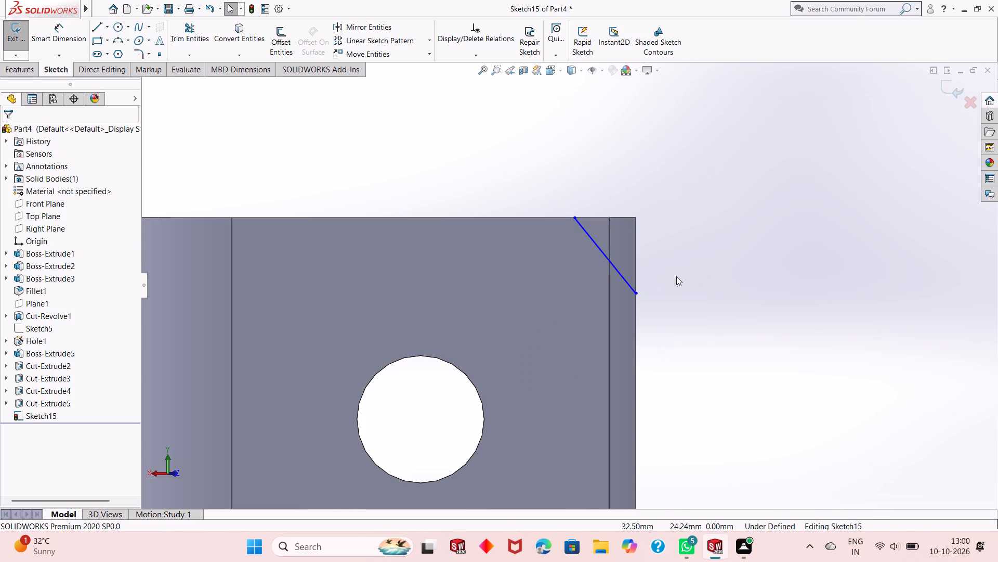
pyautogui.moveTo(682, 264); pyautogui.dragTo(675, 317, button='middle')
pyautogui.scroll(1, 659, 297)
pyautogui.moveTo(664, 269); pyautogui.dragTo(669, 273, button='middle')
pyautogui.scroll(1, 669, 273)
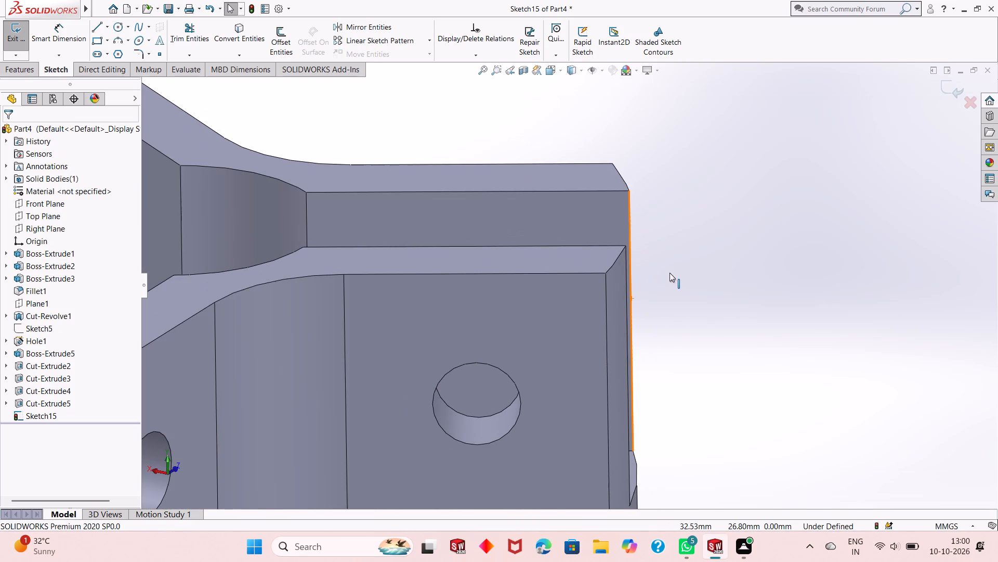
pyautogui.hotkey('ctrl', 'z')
# Examine the arm walls and their outer corners around the whole part.
pyautogui.scroll(3, 660, 338)
pyautogui.moveTo(658, 337); pyautogui.dragTo(652, 306, button='middle')
pyautogui.scroll(1, 658, 337)
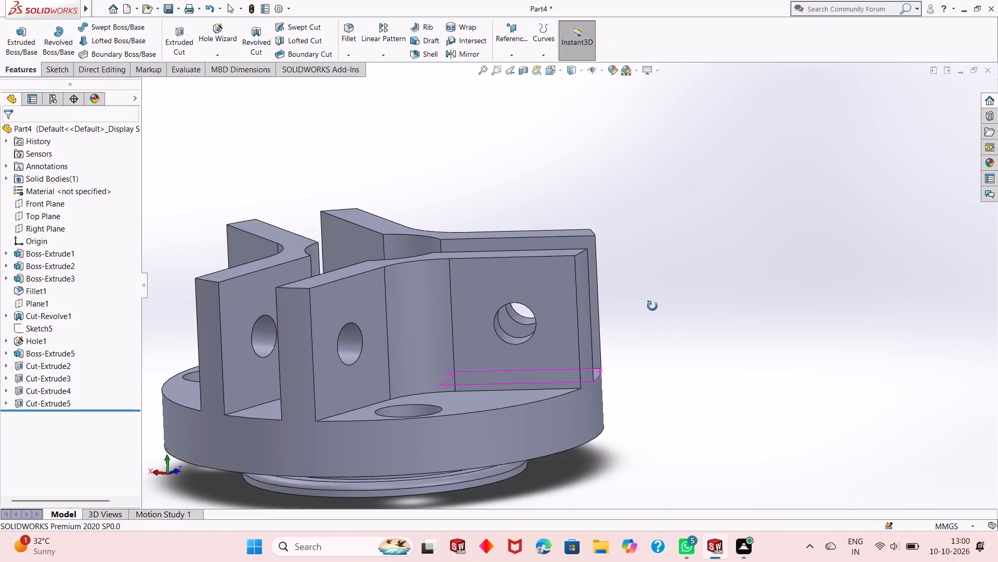
pyautogui.moveTo(652, 306); pyautogui.dragTo(648, 315, button='middle')
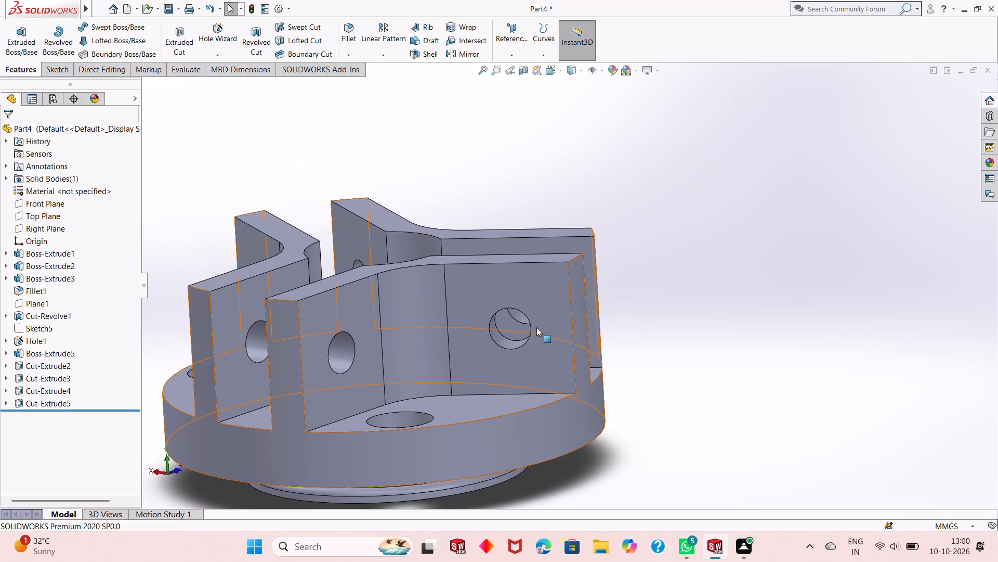
pyautogui.scroll(1, 536, 327)
pyautogui.scroll(1, 449, 320)
pyautogui.moveTo(418, 306); pyautogui.dragTo(411, 350, button='middle')
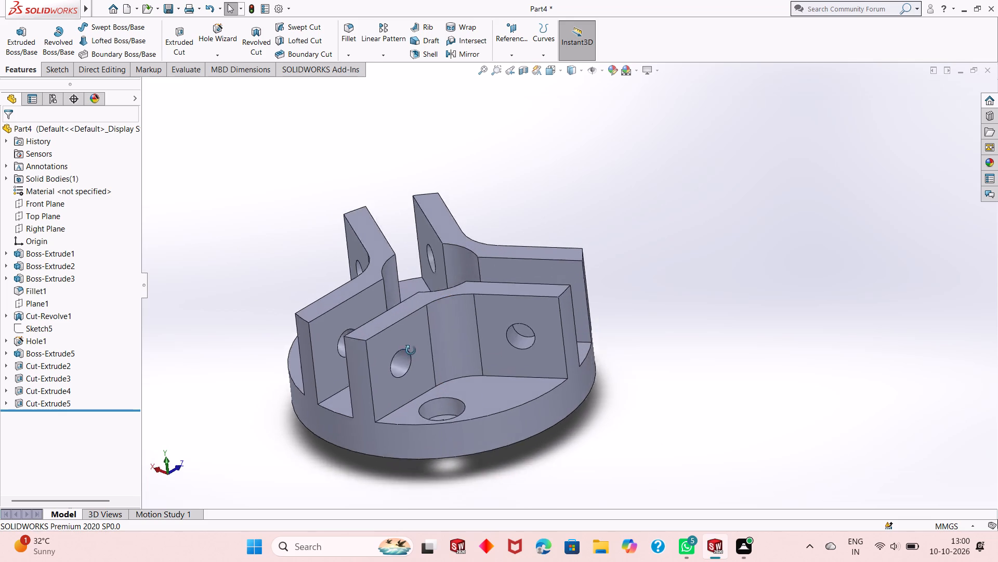
pyautogui.moveTo(411, 350); pyautogui.dragTo(407, 434, button='middle')
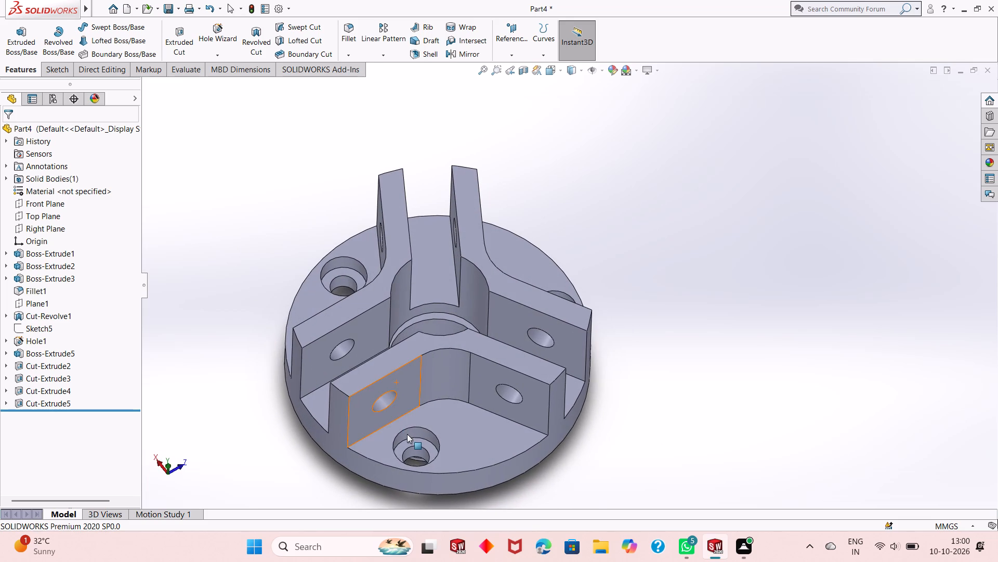
# Examine the arm walls' top edges and outer corners from several angles.
pyautogui.moveTo(464, 397); pyautogui.dragTo(421, 402, button='middle')
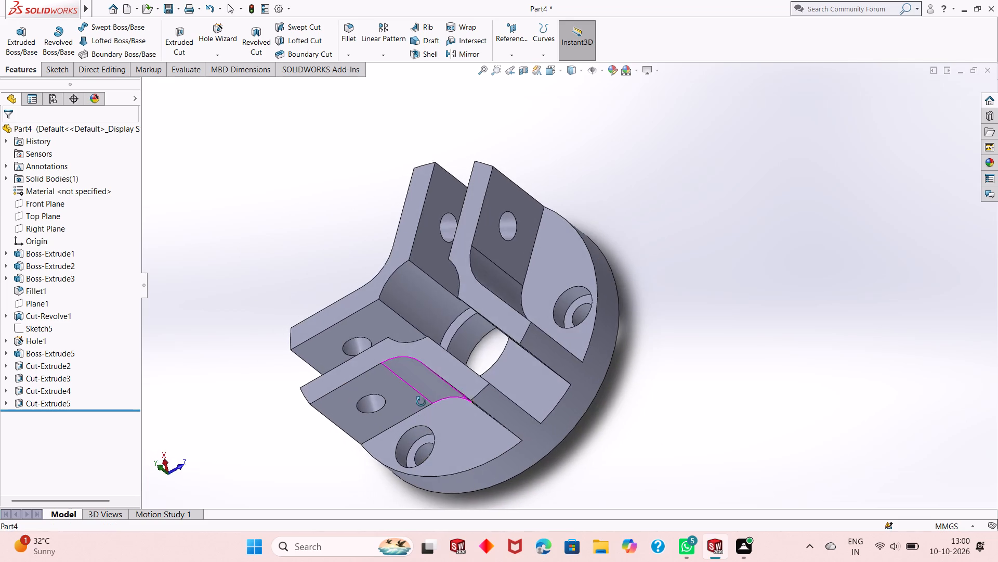
pyautogui.moveTo(421, 402); pyautogui.dragTo(476, 343, button='middle')
pyautogui.scroll(-2, 526, 335)
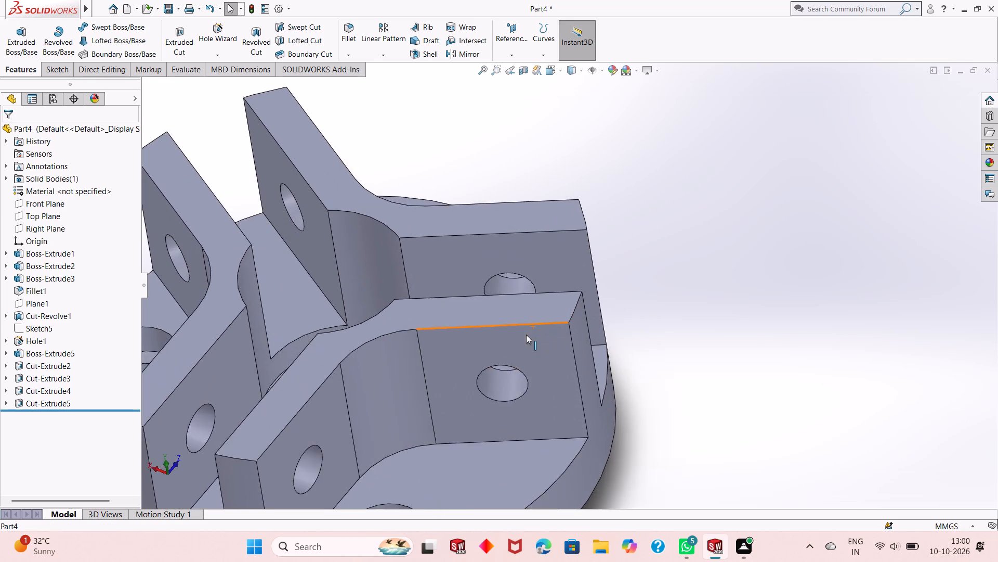
pyautogui.scroll(-3, 526, 335)
pyautogui.moveTo(522, 382); pyautogui.dragTo(475, 352, button='middle')
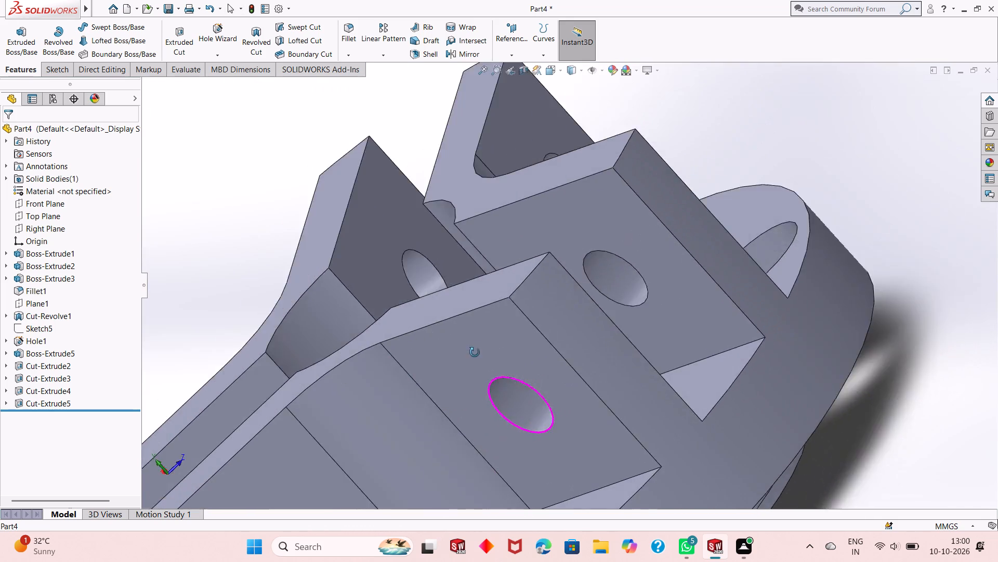
pyautogui.moveTo(475, 352); pyautogui.dragTo(535, 371, button='middle')
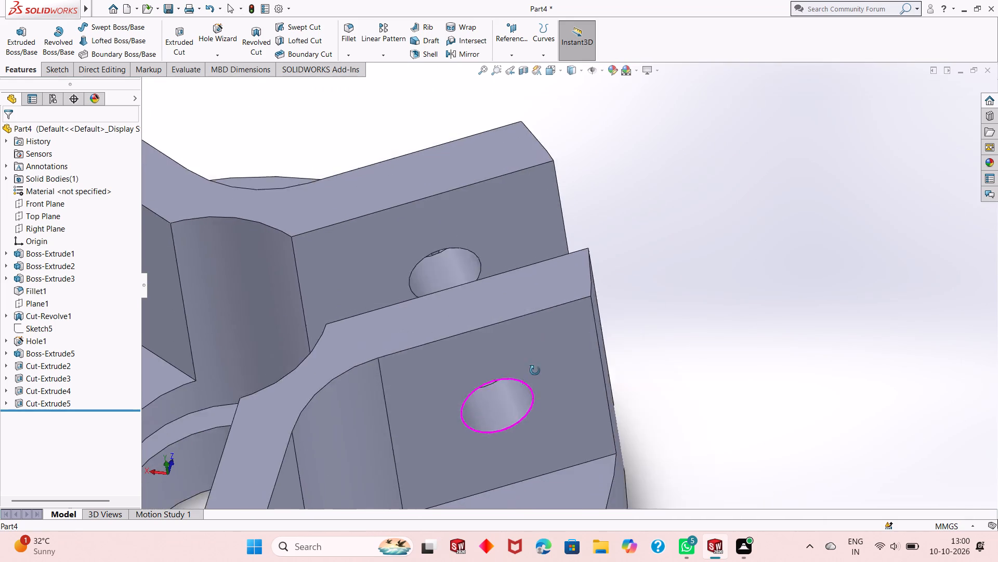
pyautogui.moveTo(535, 371); pyautogui.dragTo(527, 386, button='middle')
pyautogui.scroll(-5, 541, 302)
pyautogui.moveTo(549, 346); pyautogui.dragTo(550, 291, button='middle')
pyautogui.scroll(1, 550, 291)
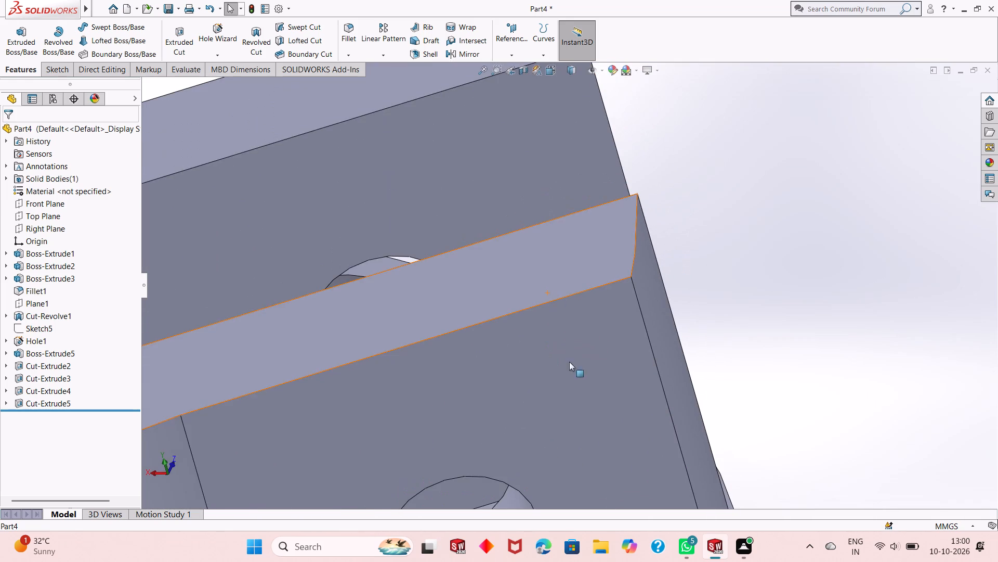
pyautogui.scroll(3, 568, 384)
pyautogui.moveTo(590, 374); pyautogui.dragTo(537, 356, button='middle')
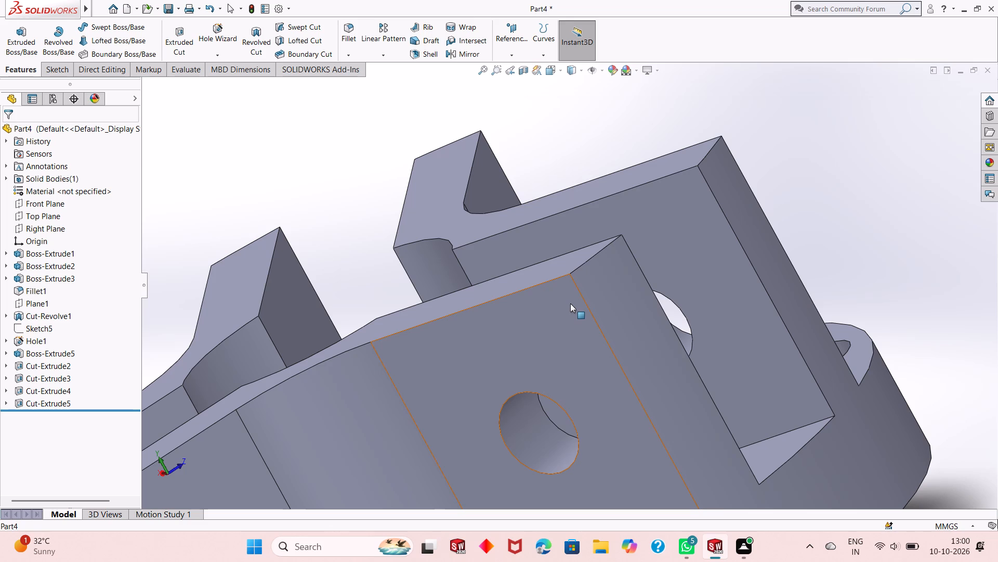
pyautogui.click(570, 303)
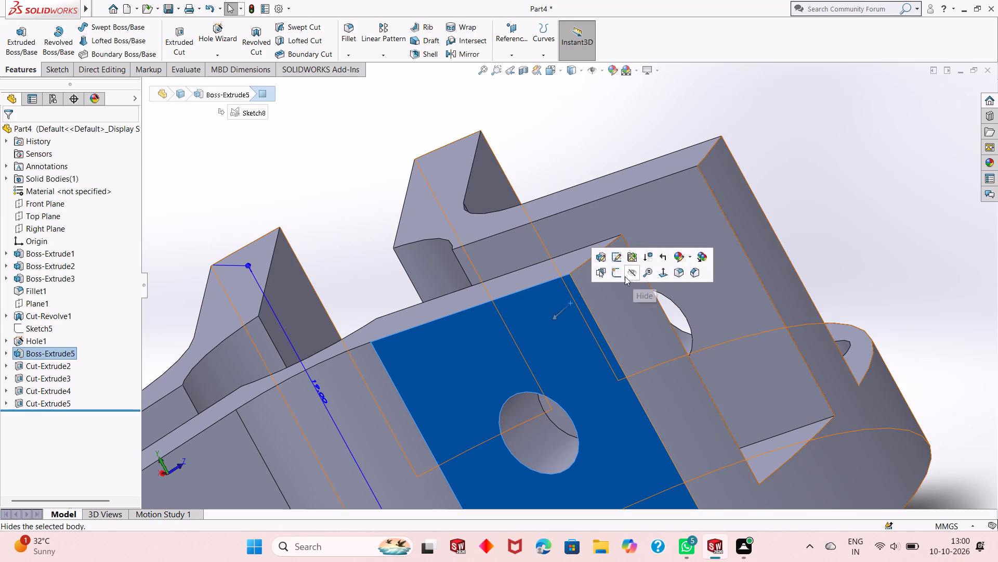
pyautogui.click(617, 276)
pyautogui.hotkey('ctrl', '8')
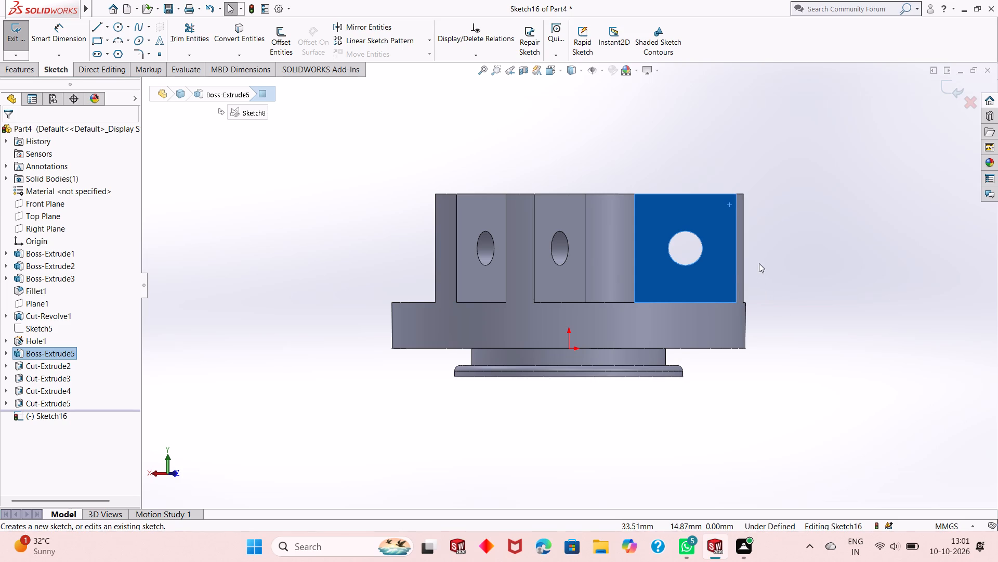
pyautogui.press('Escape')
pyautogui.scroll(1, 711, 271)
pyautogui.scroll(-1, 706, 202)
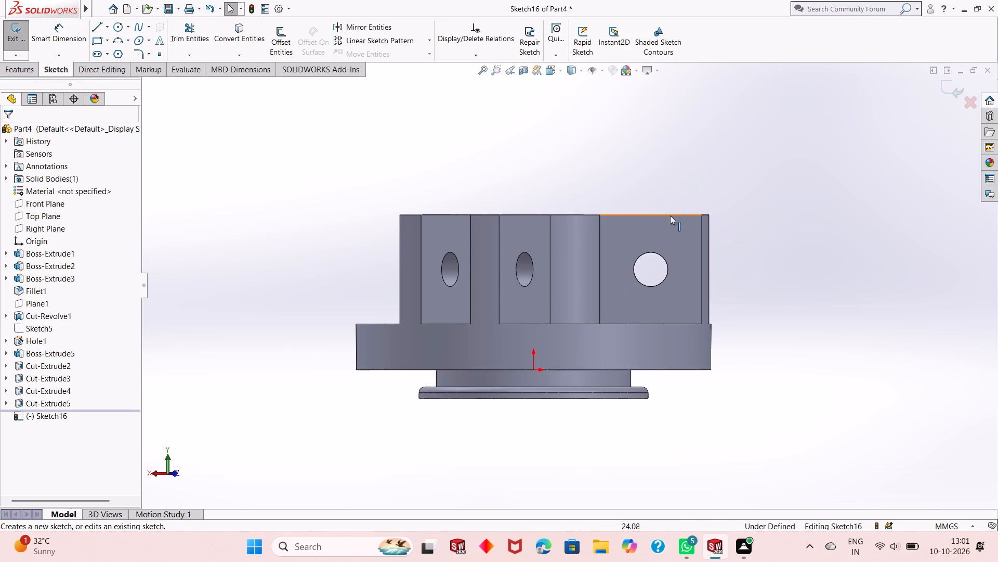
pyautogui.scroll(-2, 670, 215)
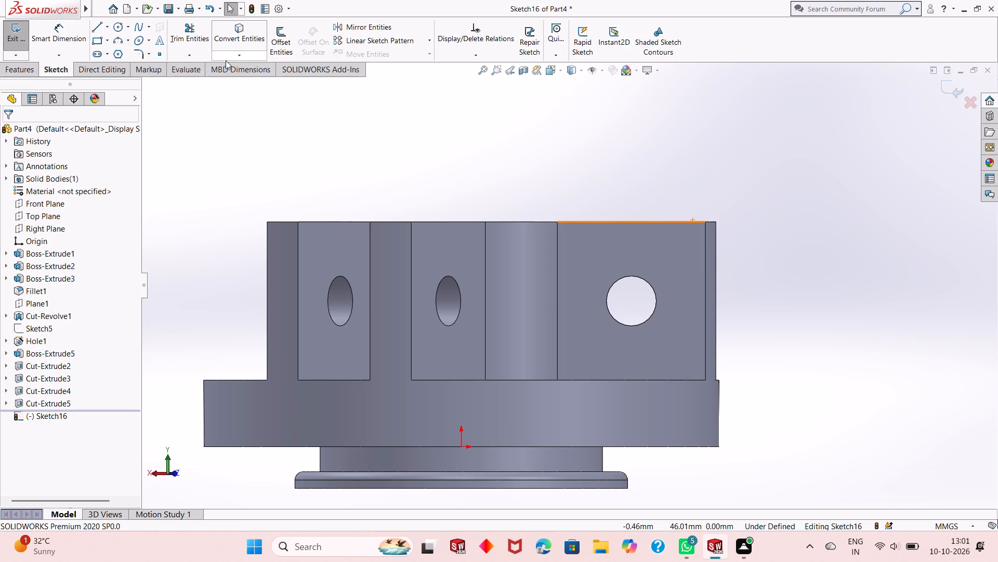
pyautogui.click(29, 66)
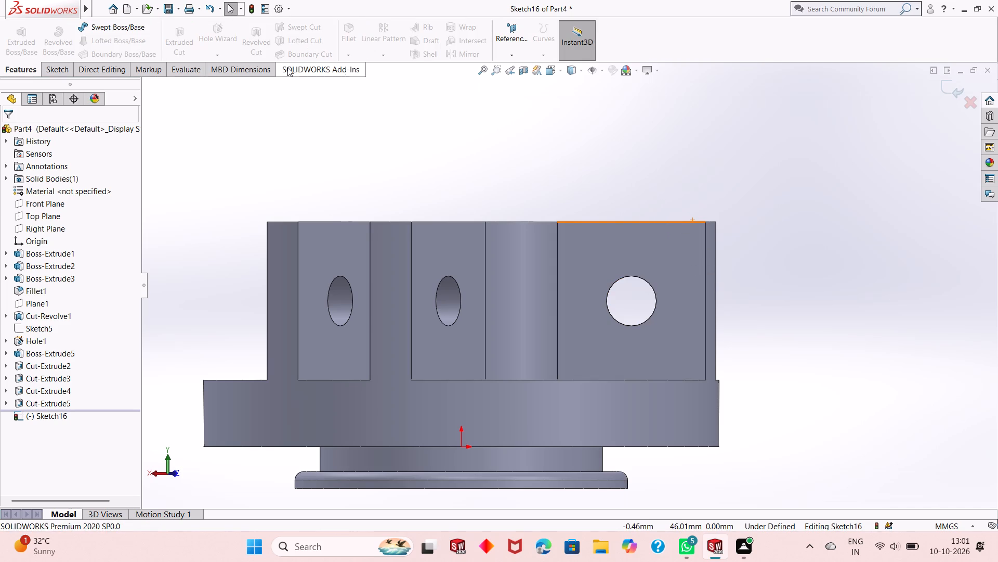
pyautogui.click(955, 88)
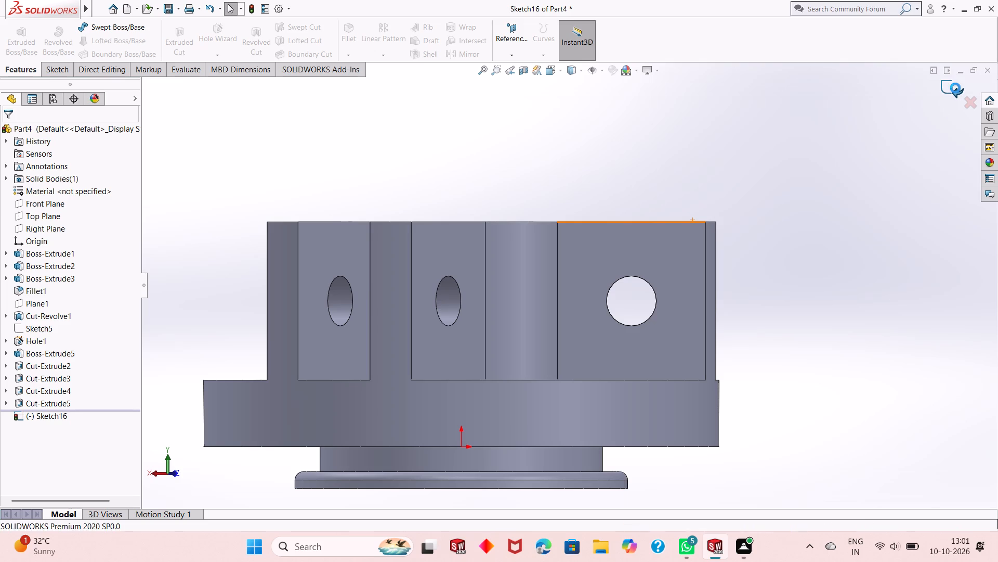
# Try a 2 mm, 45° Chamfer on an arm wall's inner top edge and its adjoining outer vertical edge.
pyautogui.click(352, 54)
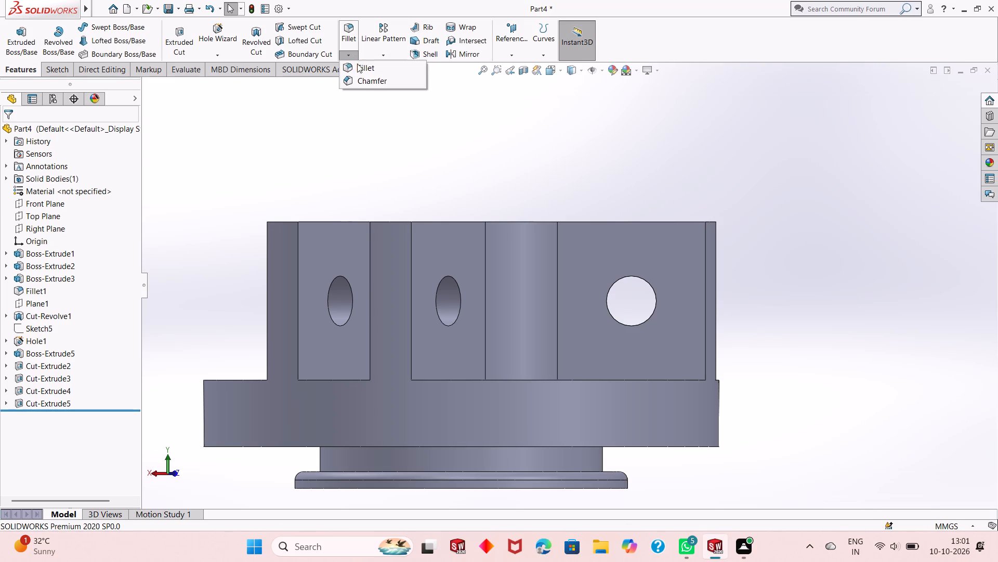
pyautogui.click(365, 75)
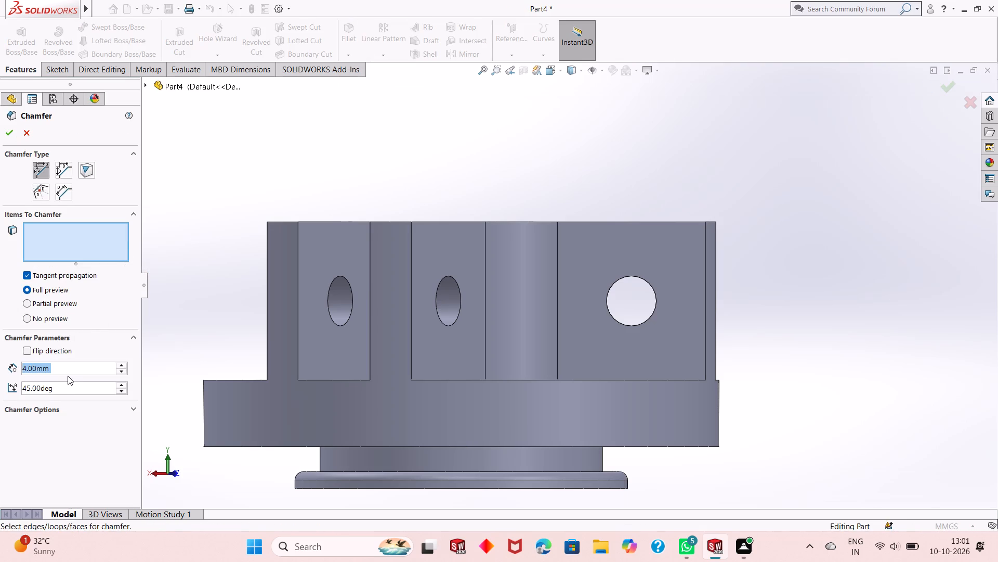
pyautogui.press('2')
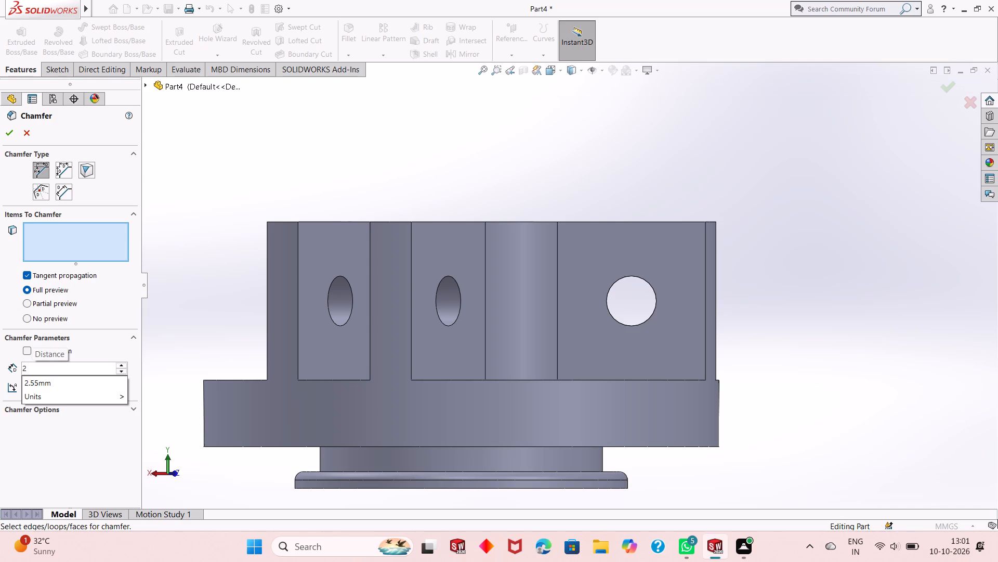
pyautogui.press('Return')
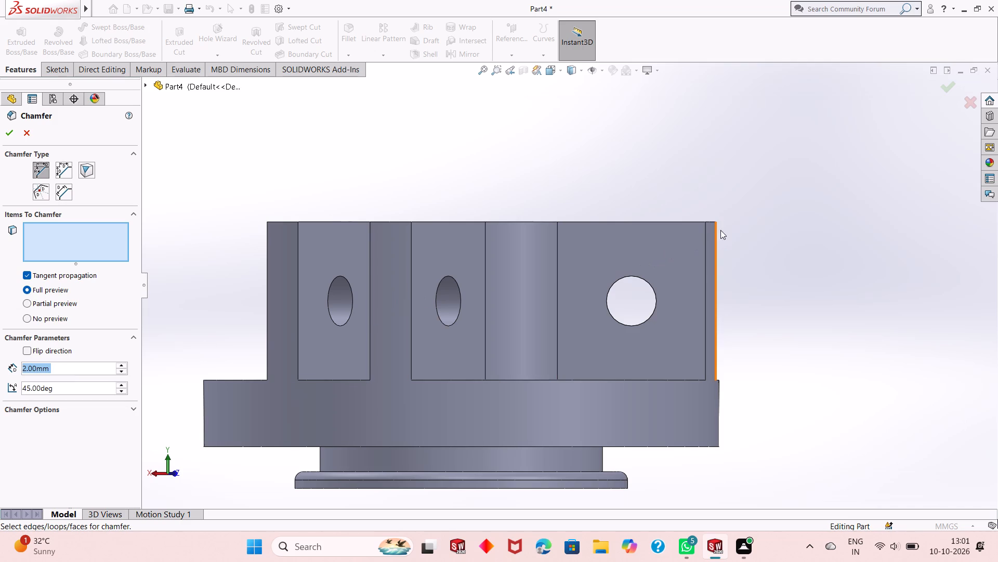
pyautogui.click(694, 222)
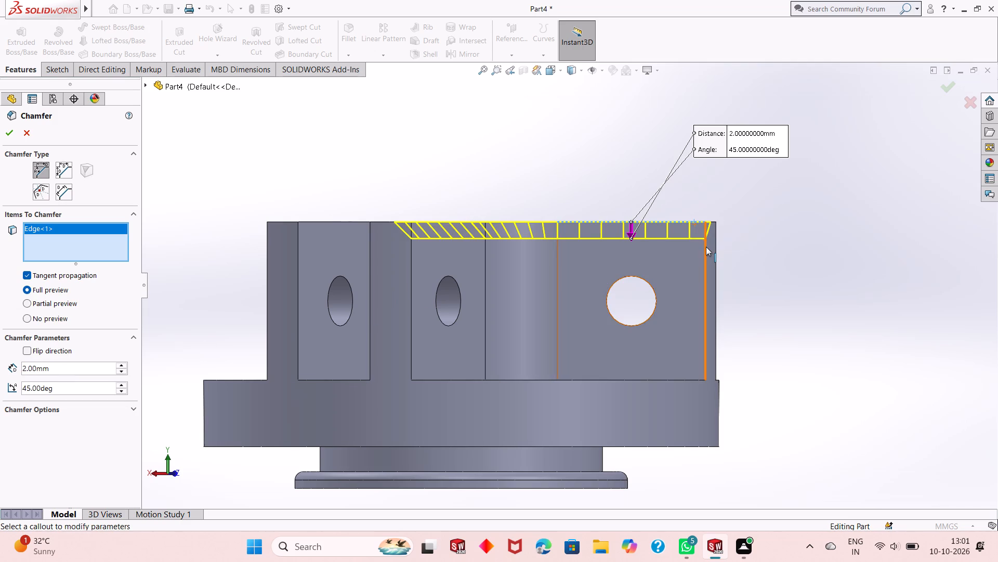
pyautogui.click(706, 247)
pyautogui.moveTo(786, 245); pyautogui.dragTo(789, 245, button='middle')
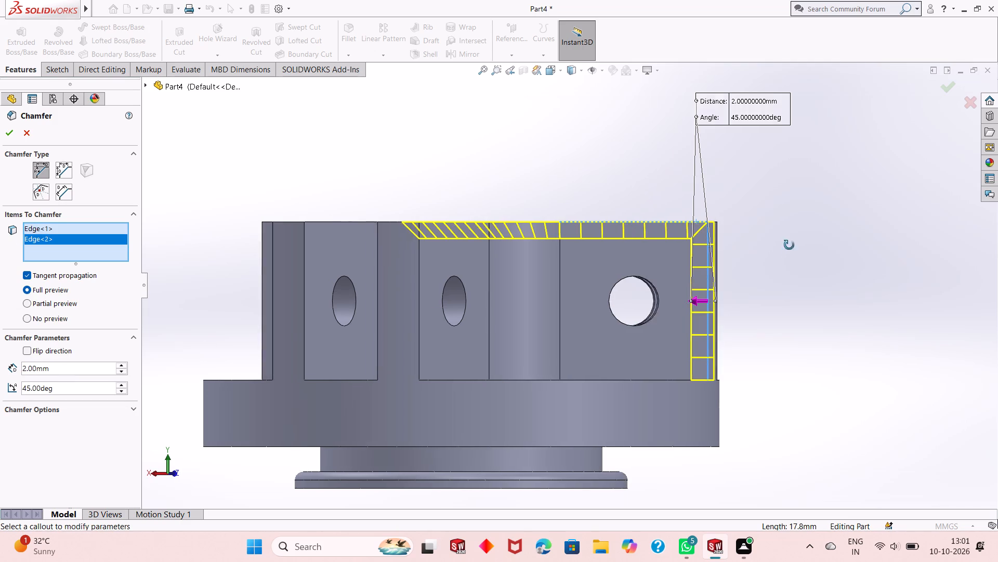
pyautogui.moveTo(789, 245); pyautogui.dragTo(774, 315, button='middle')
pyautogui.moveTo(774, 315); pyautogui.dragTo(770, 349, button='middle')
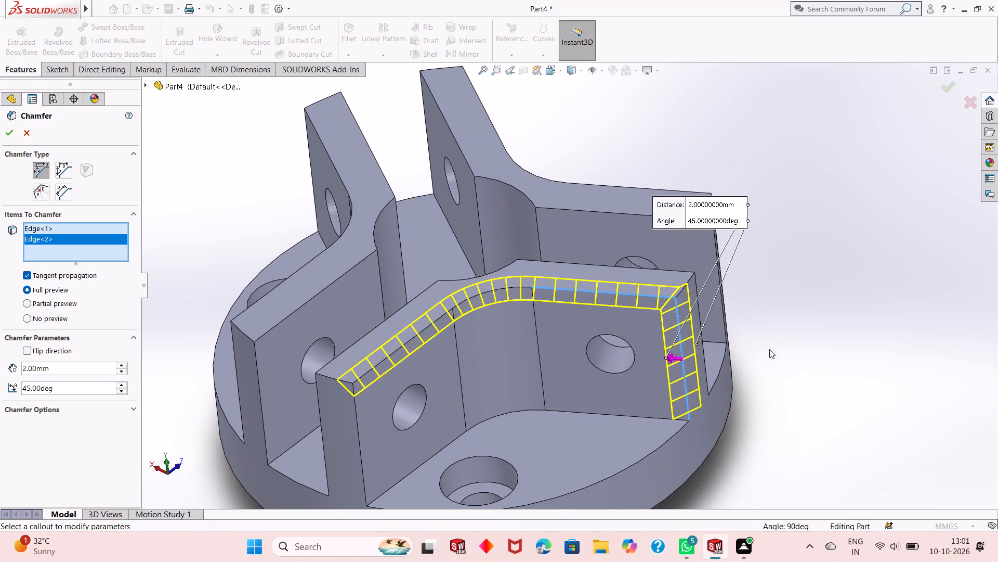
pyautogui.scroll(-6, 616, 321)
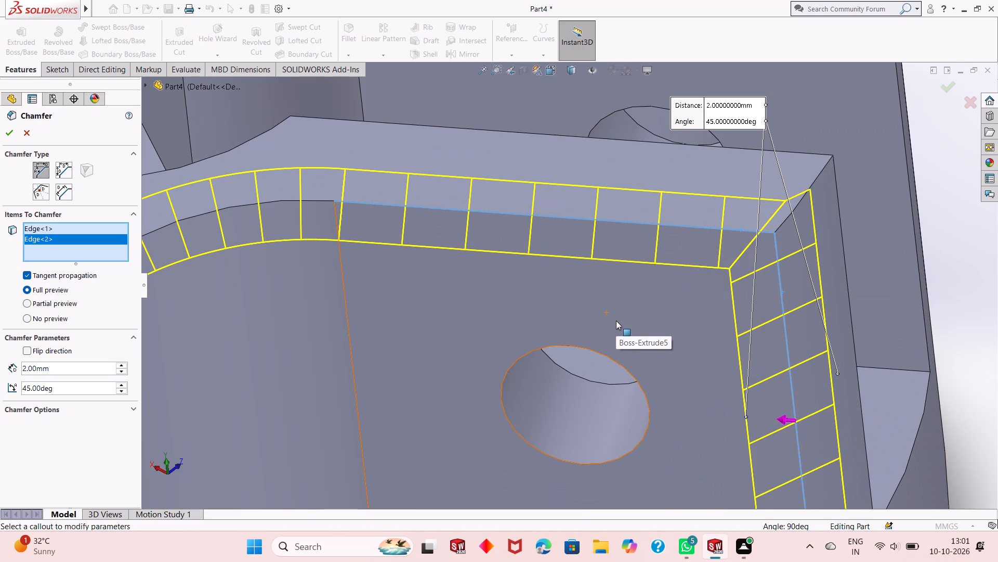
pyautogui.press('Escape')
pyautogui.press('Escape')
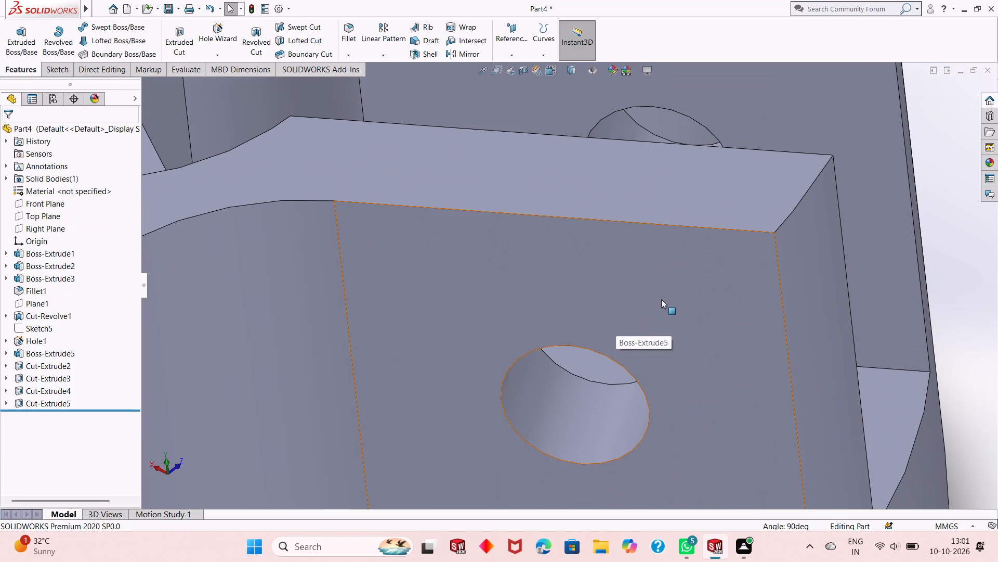
# Set up a 2 mm, 45° Chamfer on the rear arm wall's top edge and the vertical edge at its outer end.
pyautogui.moveTo(672, 314); pyautogui.dragTo(669, 250, button='middle')
pyautogui.scroll(3, 667, 253)
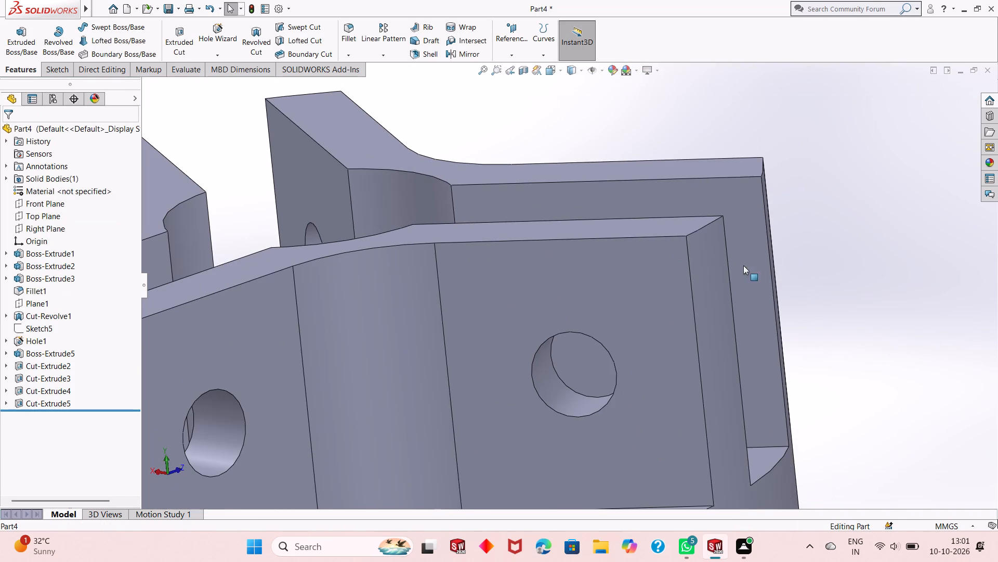
pyautogui.moveTo(824, 290); pyautogui.dragTo(688, 317, button='middle')
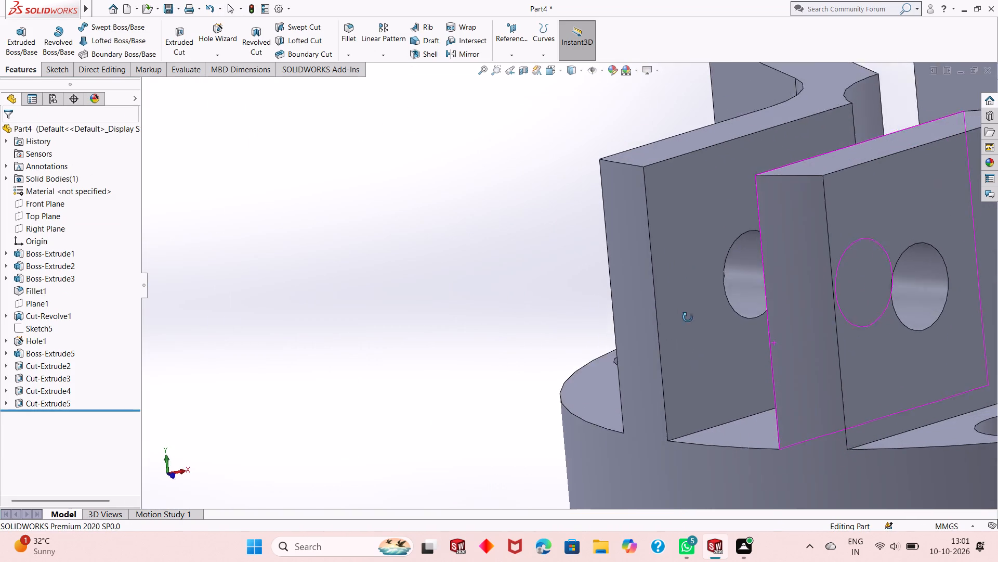
pyautogui.moveTo(688, 317); pyautogui.dragTo(684, 324, button='middle')
pyautogui.scroll(-2, 763, 168)
pyautogui.scroll(2, 671, 206)
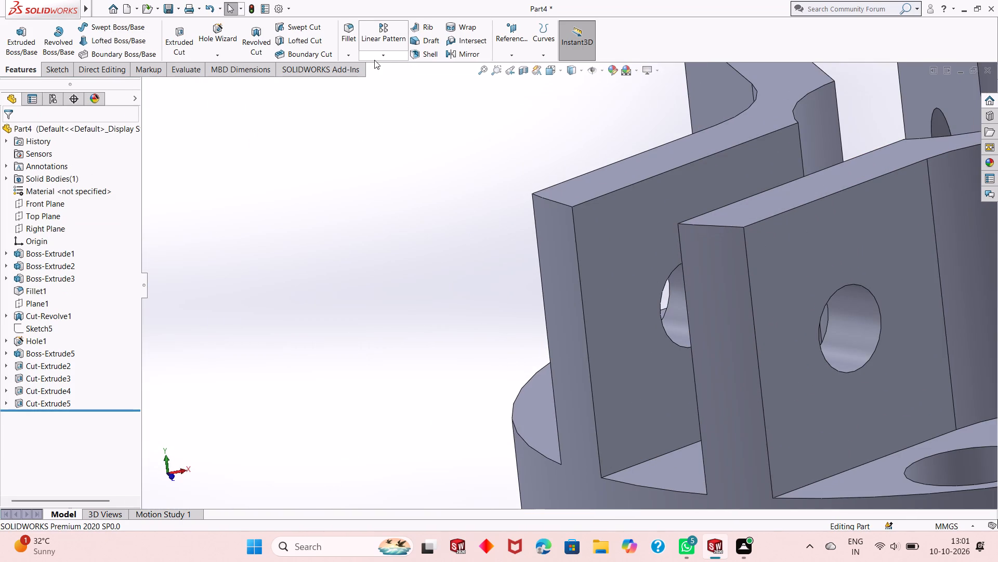
pyautogui.click(352, 58)
pyautogui.click(361, 79)
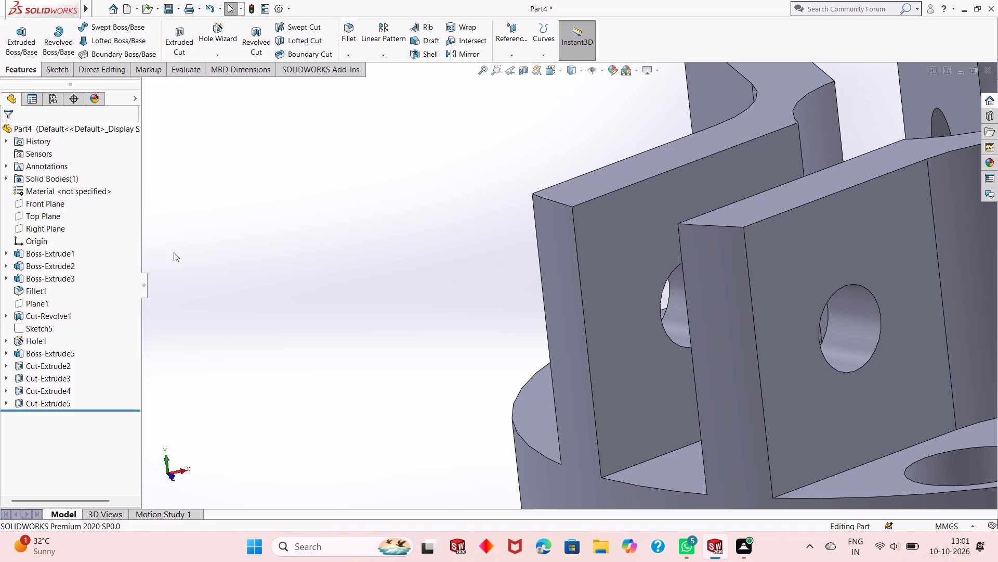
pyautogui.press('2')
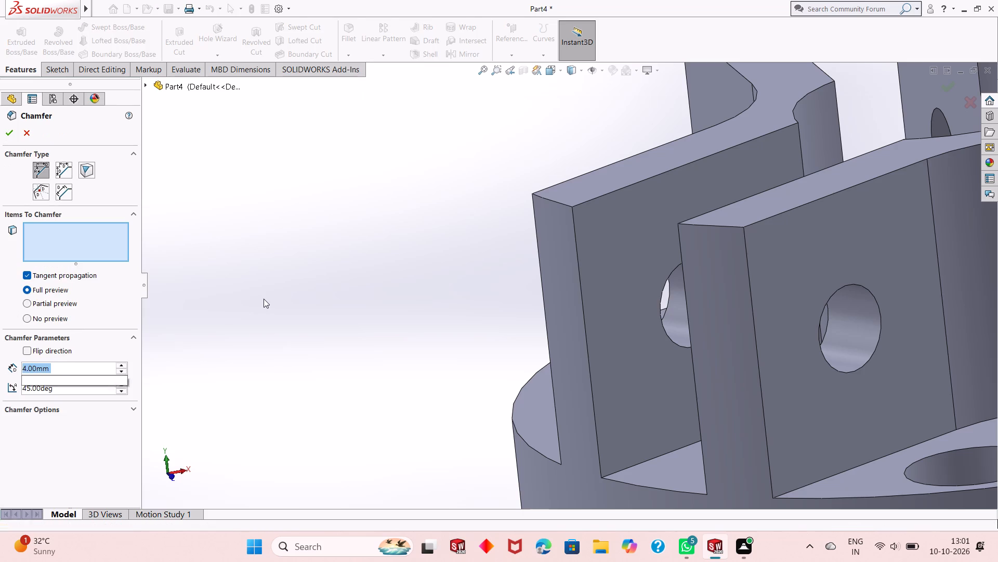
pyautogui.press('Return')
pyautogui.click(593, 200)
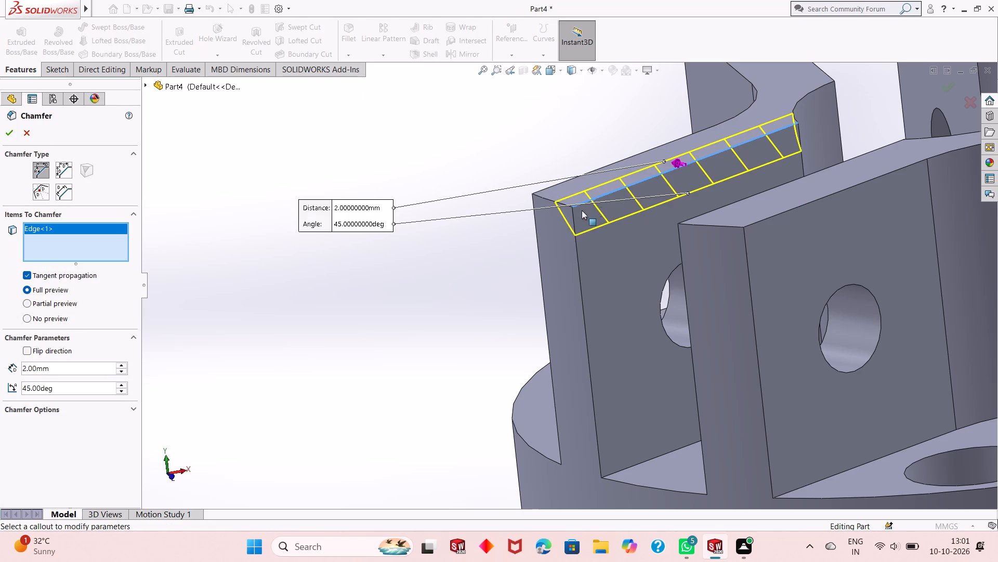
pyautogui.click(574, 244)
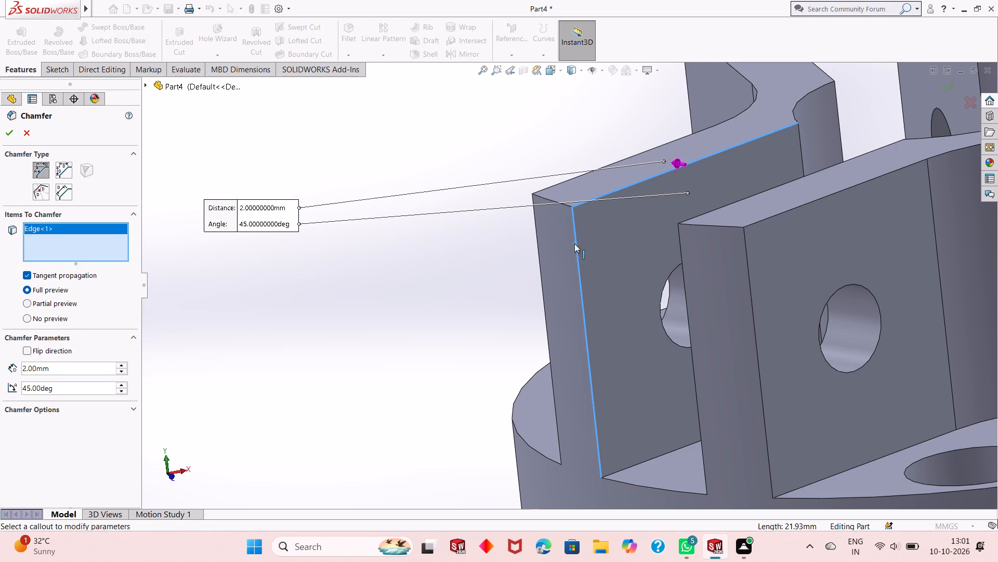
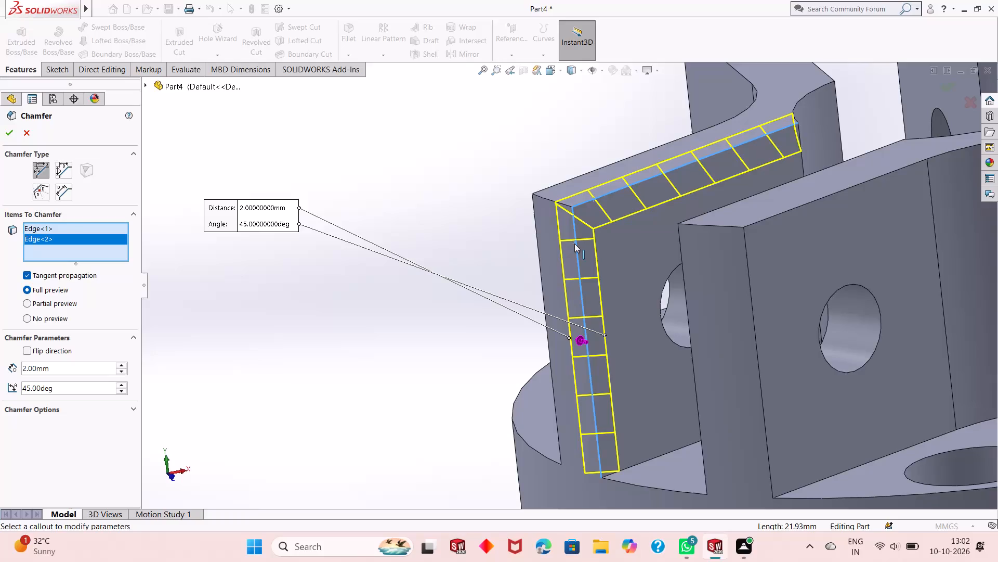
# Discard the pending 2 mm chamfer on the two edges of the upright wall.
pyautogui.press('Escape')
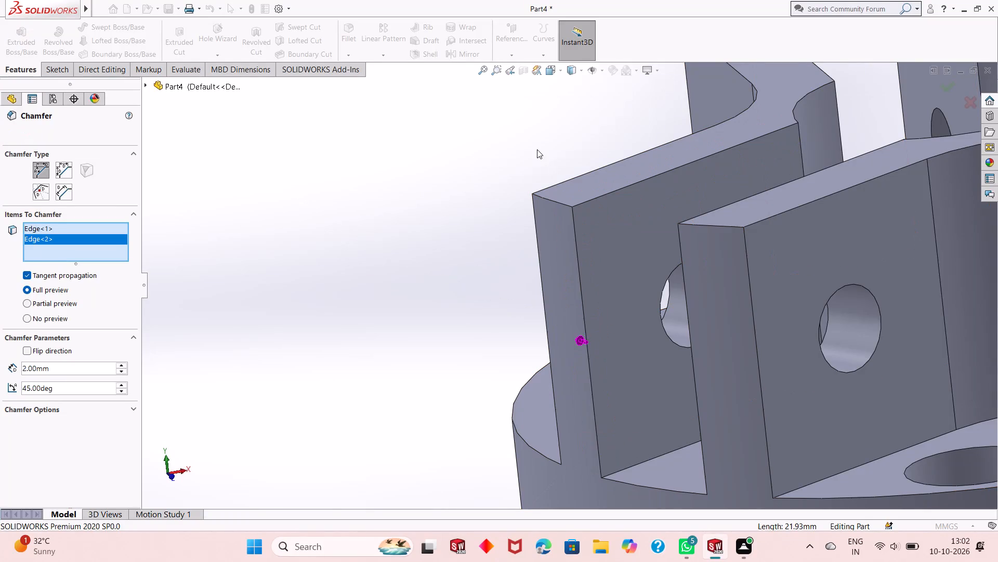
pyautogui.press('Escape')
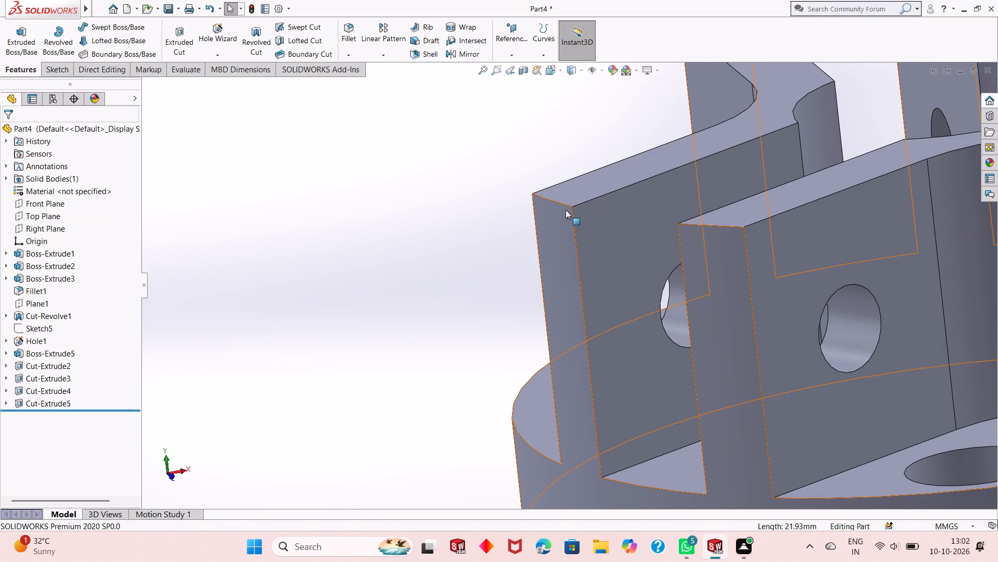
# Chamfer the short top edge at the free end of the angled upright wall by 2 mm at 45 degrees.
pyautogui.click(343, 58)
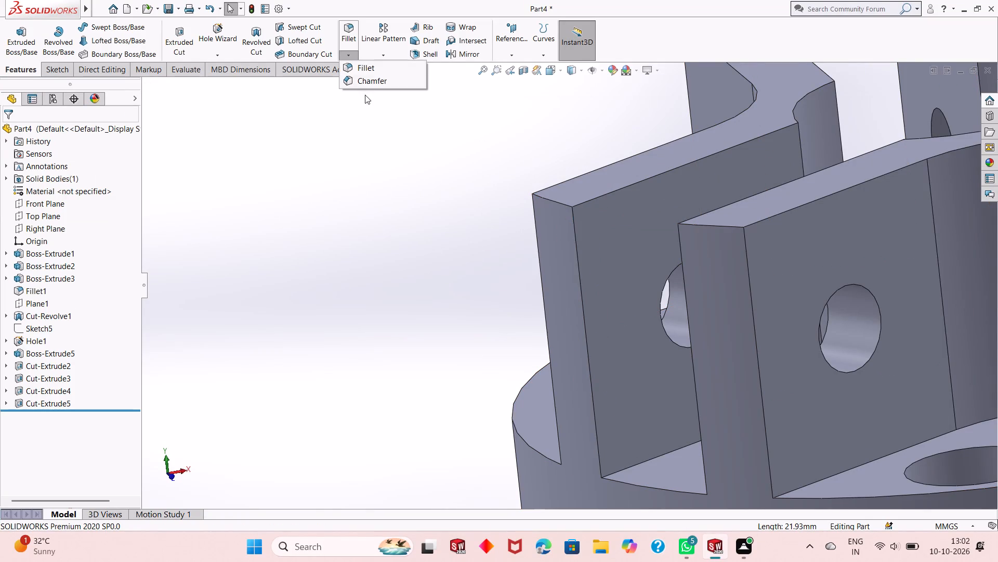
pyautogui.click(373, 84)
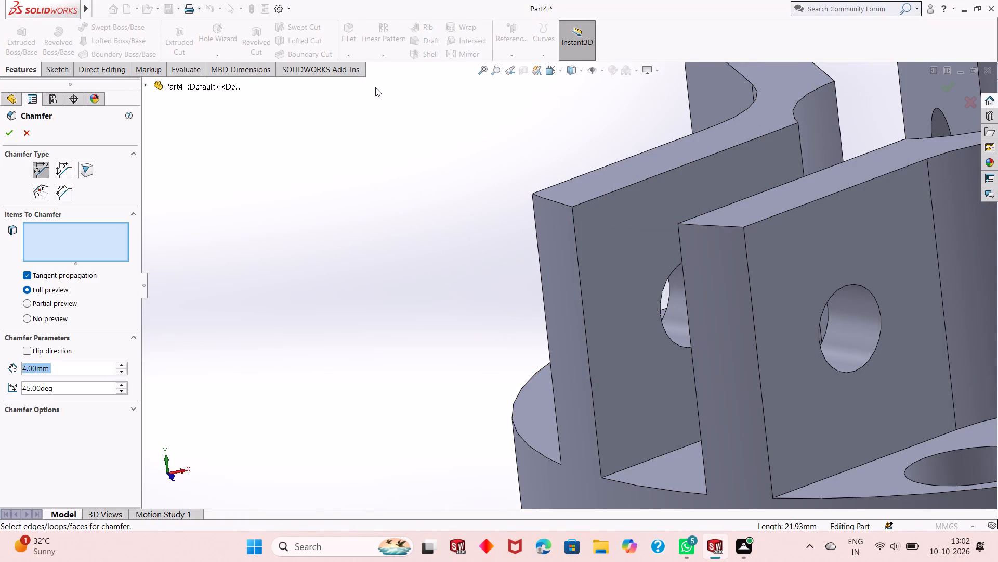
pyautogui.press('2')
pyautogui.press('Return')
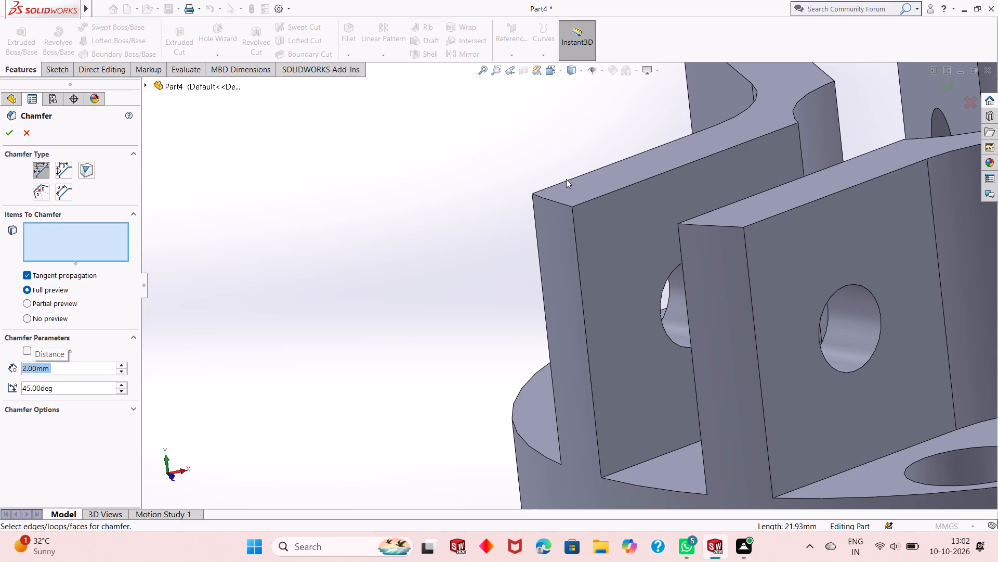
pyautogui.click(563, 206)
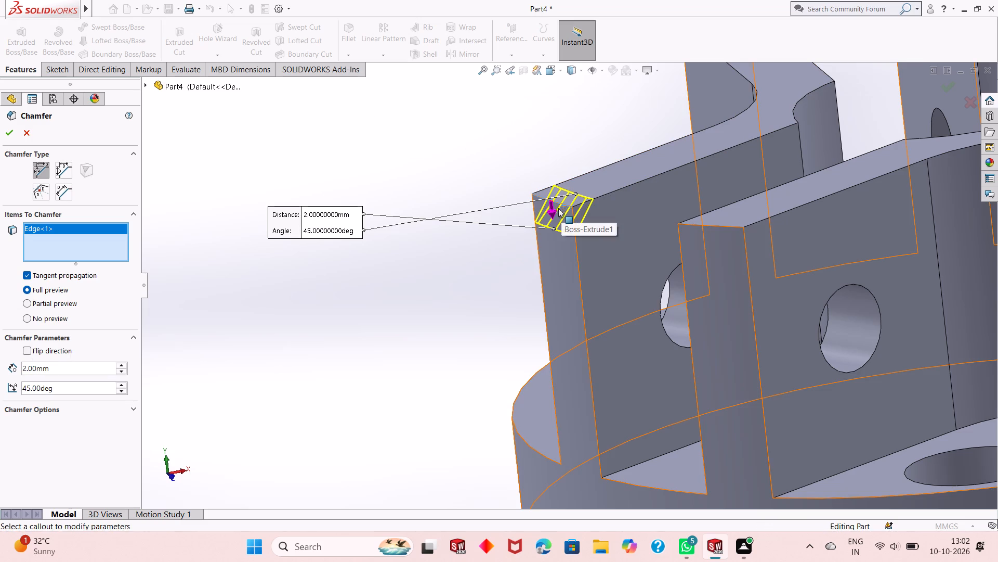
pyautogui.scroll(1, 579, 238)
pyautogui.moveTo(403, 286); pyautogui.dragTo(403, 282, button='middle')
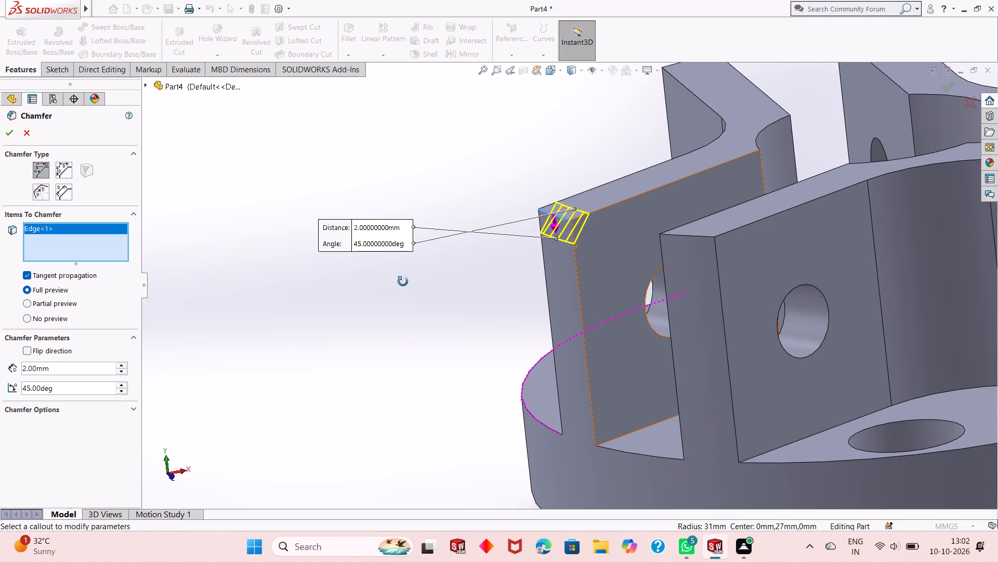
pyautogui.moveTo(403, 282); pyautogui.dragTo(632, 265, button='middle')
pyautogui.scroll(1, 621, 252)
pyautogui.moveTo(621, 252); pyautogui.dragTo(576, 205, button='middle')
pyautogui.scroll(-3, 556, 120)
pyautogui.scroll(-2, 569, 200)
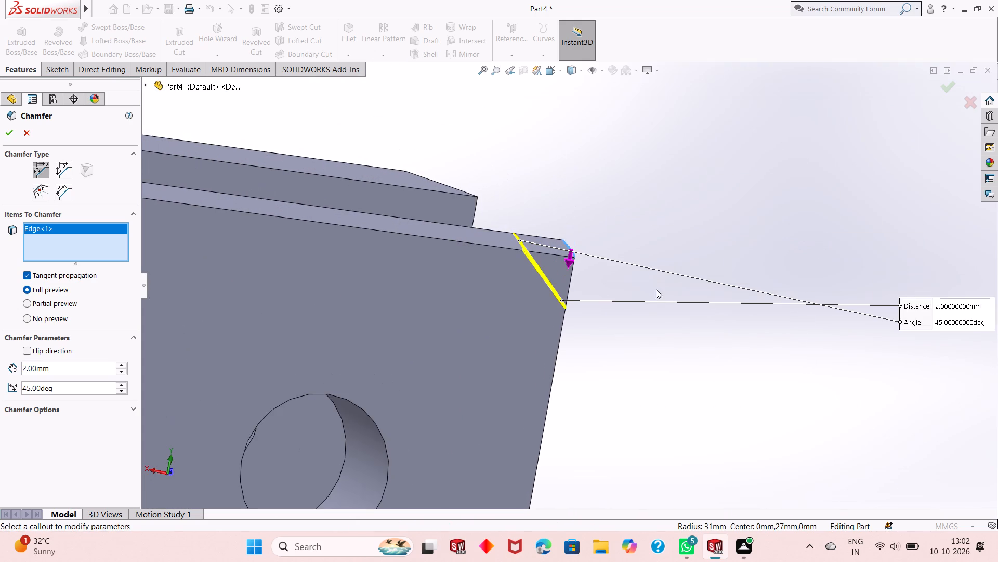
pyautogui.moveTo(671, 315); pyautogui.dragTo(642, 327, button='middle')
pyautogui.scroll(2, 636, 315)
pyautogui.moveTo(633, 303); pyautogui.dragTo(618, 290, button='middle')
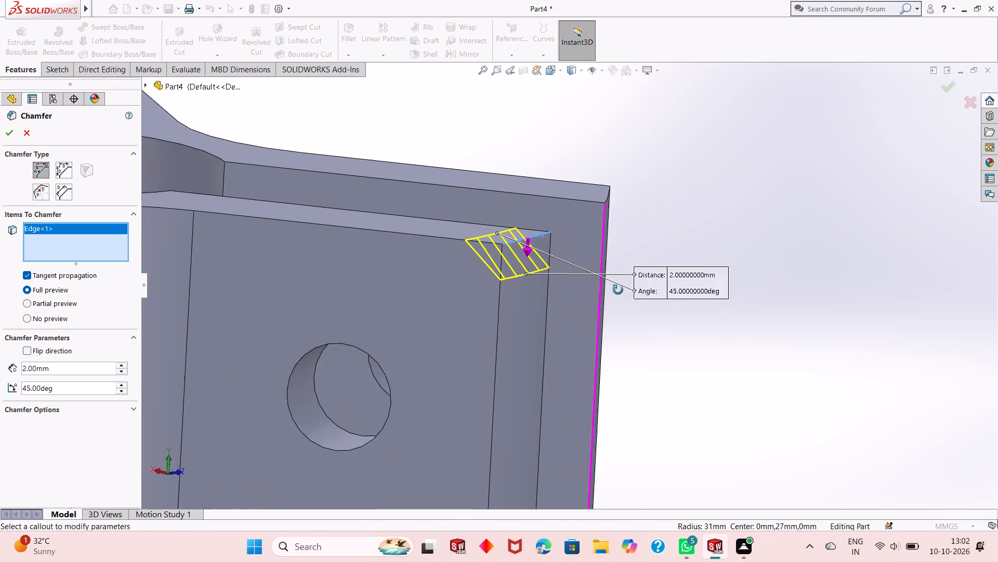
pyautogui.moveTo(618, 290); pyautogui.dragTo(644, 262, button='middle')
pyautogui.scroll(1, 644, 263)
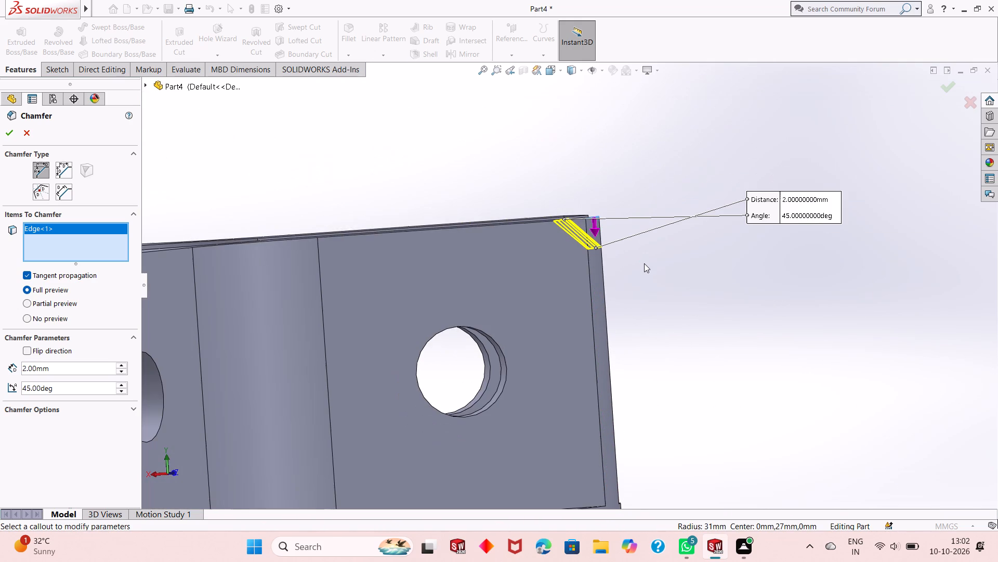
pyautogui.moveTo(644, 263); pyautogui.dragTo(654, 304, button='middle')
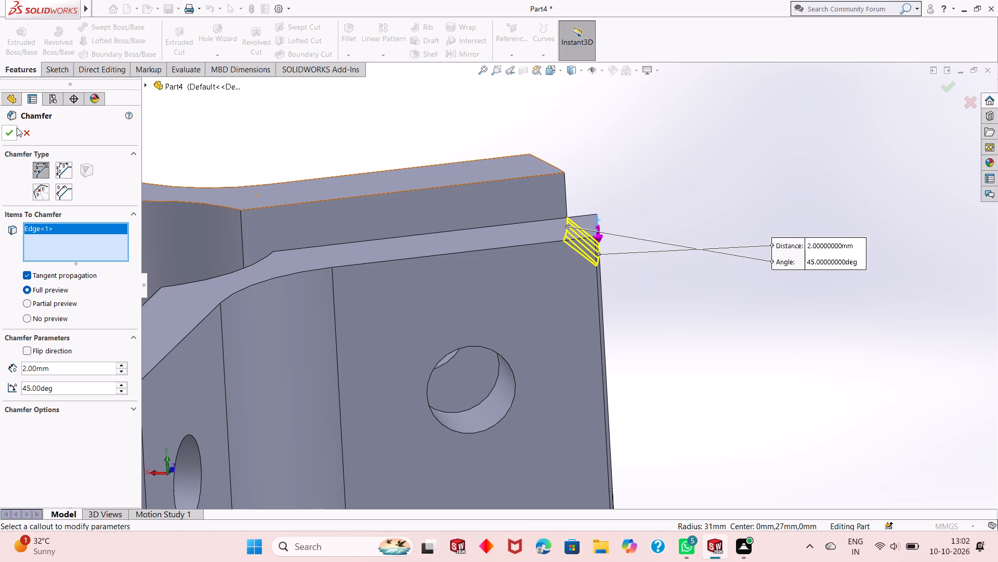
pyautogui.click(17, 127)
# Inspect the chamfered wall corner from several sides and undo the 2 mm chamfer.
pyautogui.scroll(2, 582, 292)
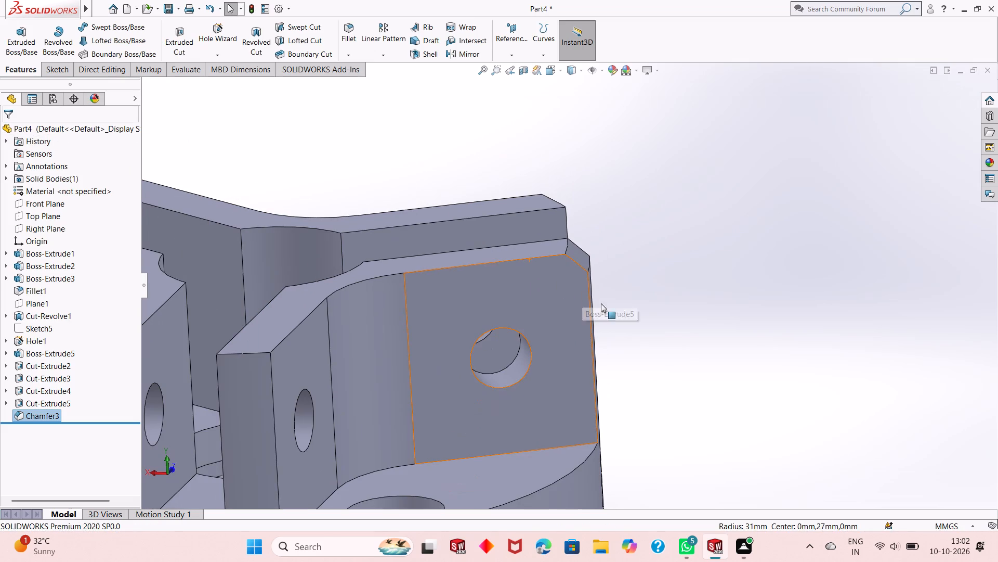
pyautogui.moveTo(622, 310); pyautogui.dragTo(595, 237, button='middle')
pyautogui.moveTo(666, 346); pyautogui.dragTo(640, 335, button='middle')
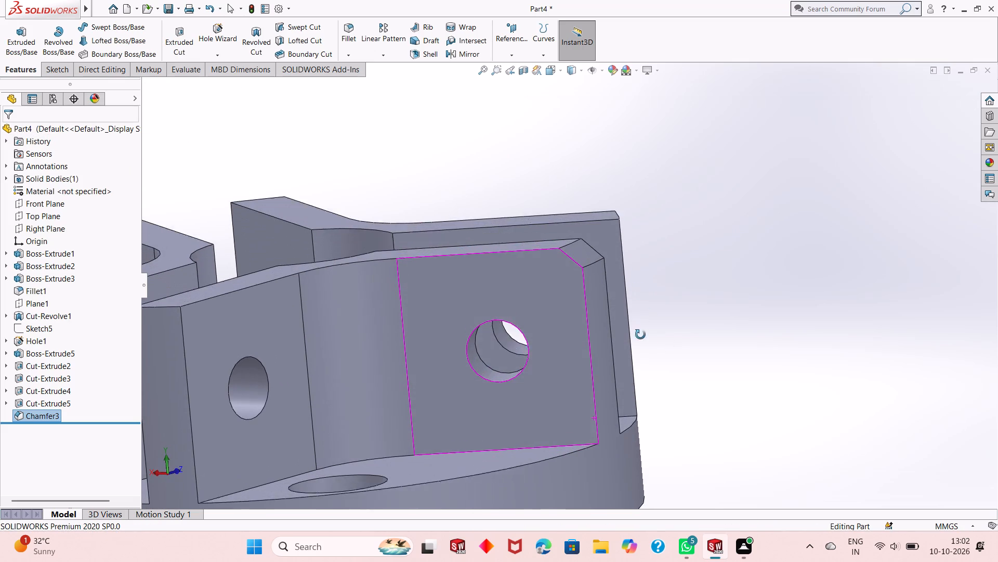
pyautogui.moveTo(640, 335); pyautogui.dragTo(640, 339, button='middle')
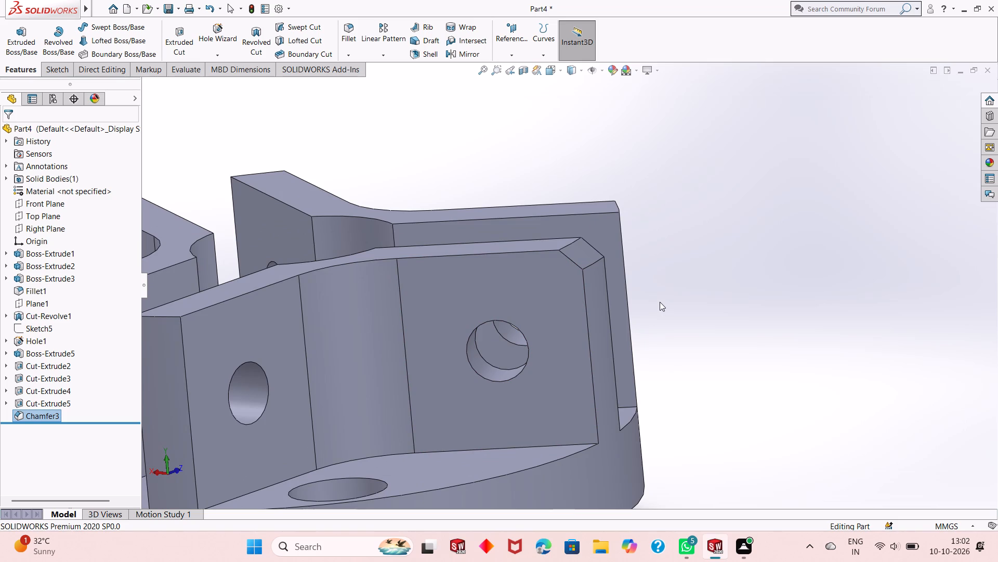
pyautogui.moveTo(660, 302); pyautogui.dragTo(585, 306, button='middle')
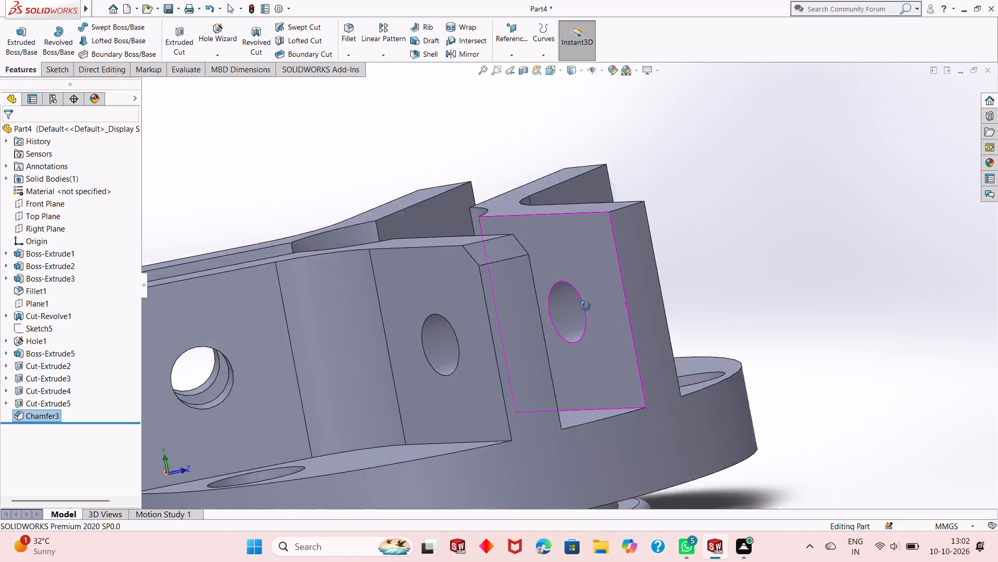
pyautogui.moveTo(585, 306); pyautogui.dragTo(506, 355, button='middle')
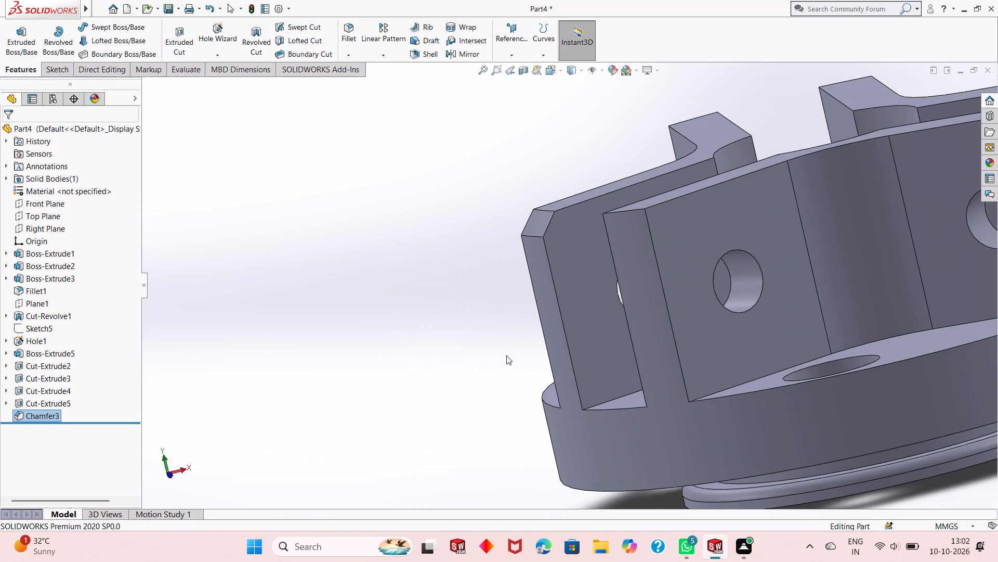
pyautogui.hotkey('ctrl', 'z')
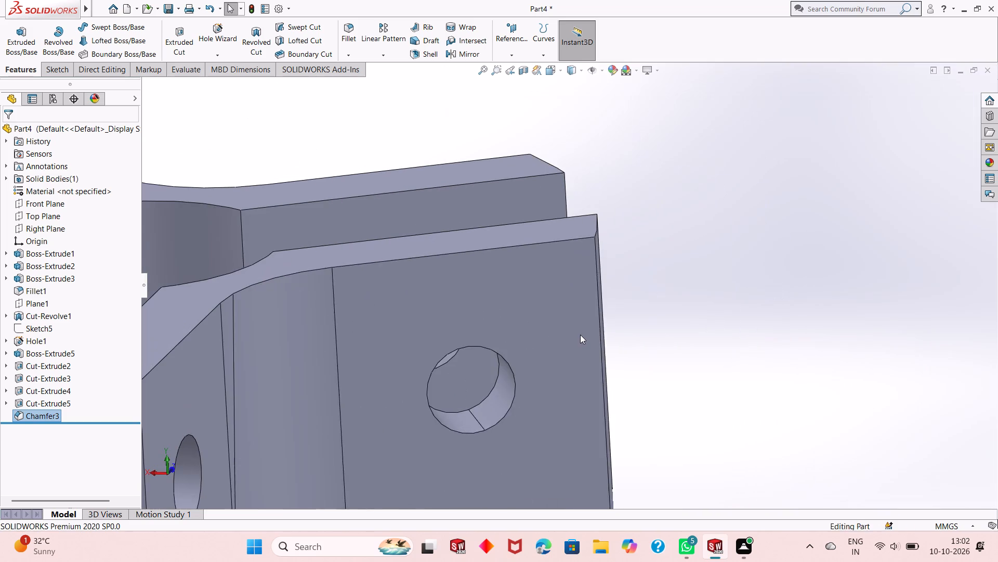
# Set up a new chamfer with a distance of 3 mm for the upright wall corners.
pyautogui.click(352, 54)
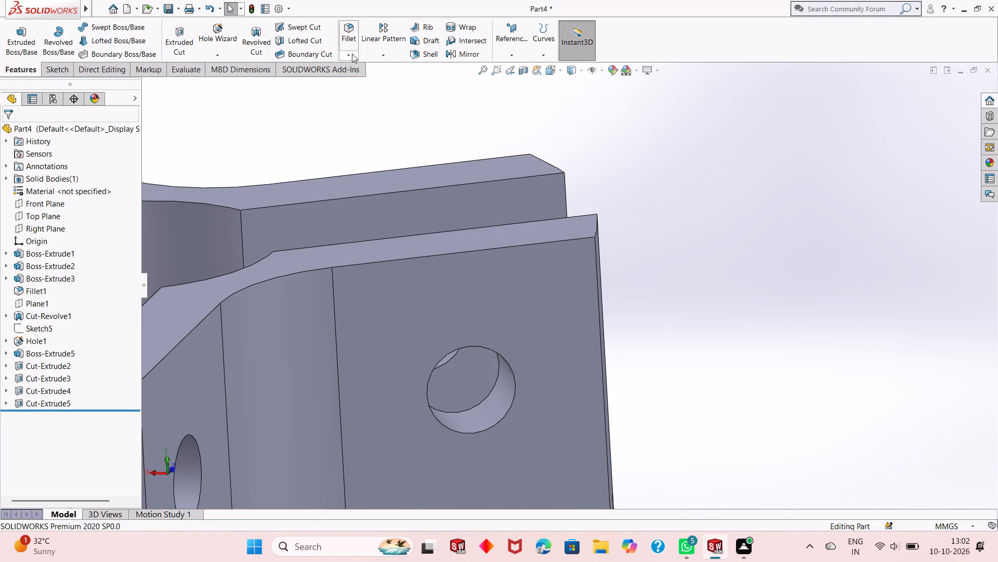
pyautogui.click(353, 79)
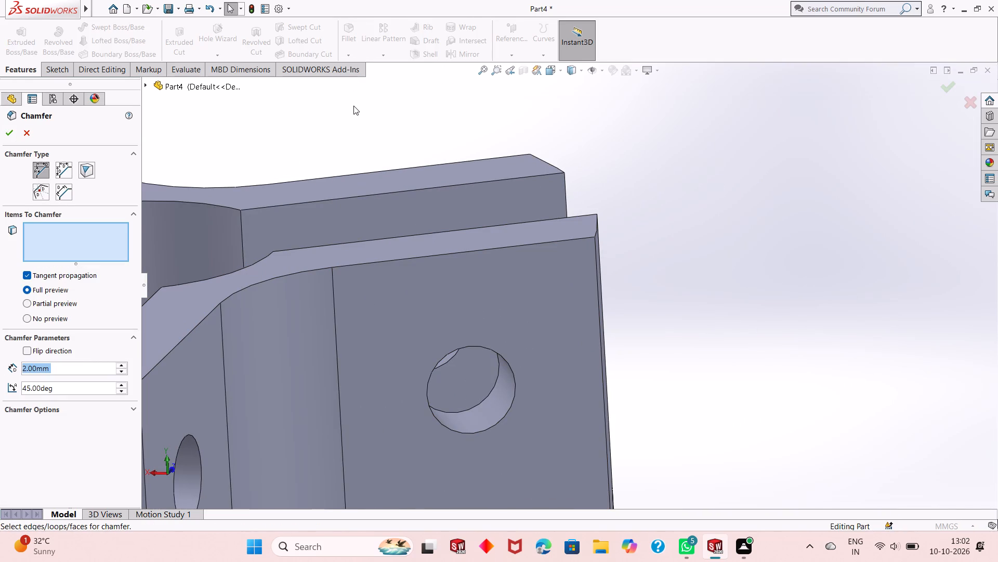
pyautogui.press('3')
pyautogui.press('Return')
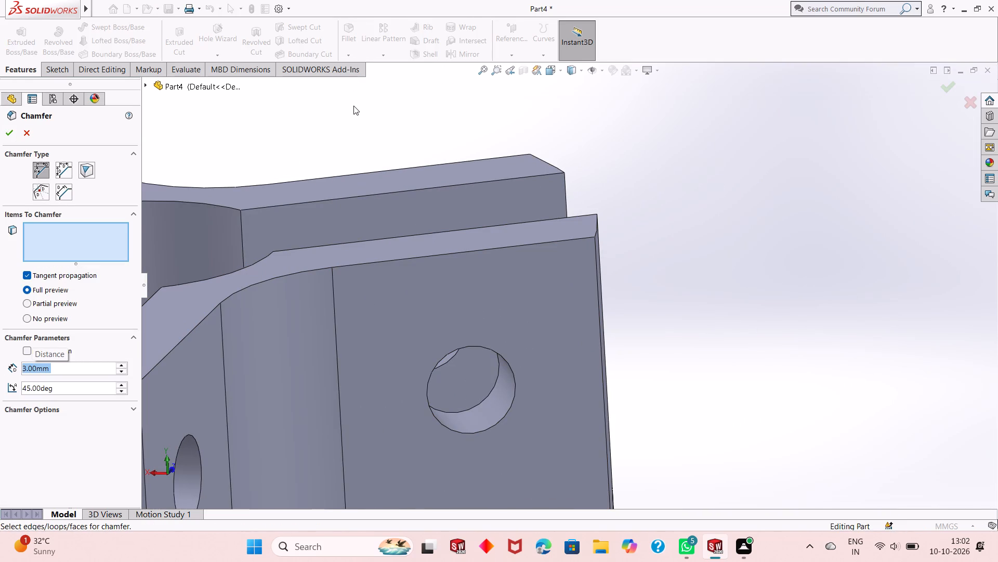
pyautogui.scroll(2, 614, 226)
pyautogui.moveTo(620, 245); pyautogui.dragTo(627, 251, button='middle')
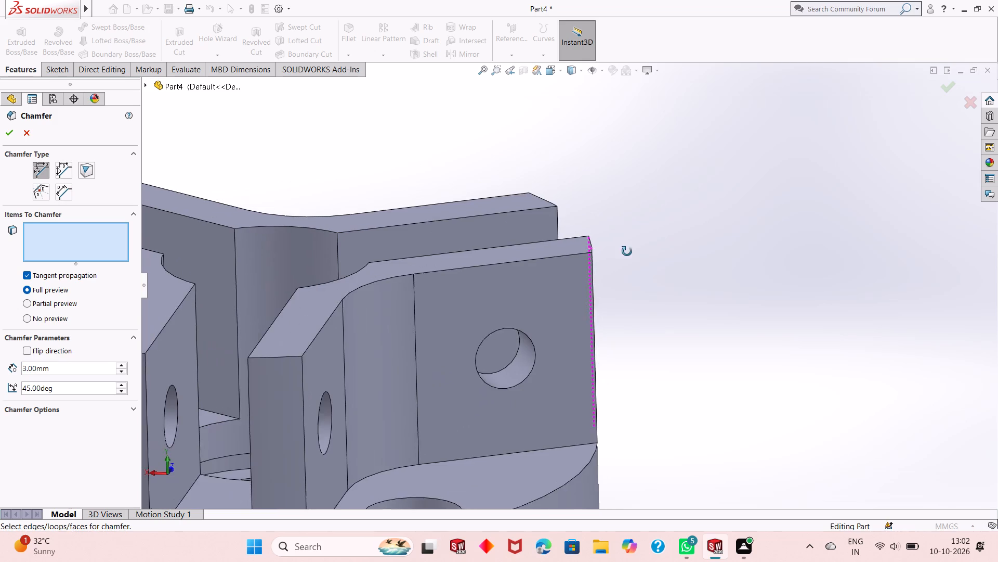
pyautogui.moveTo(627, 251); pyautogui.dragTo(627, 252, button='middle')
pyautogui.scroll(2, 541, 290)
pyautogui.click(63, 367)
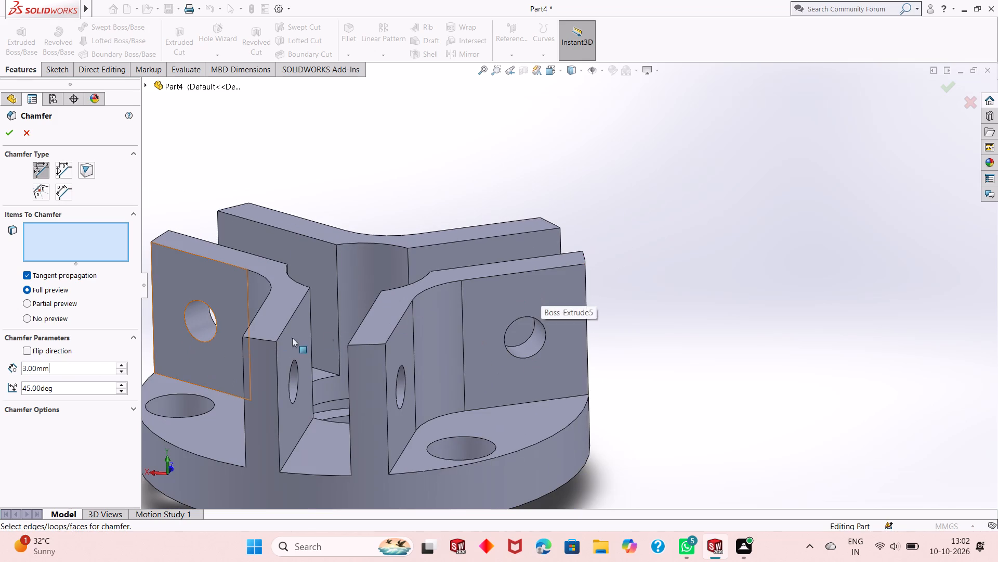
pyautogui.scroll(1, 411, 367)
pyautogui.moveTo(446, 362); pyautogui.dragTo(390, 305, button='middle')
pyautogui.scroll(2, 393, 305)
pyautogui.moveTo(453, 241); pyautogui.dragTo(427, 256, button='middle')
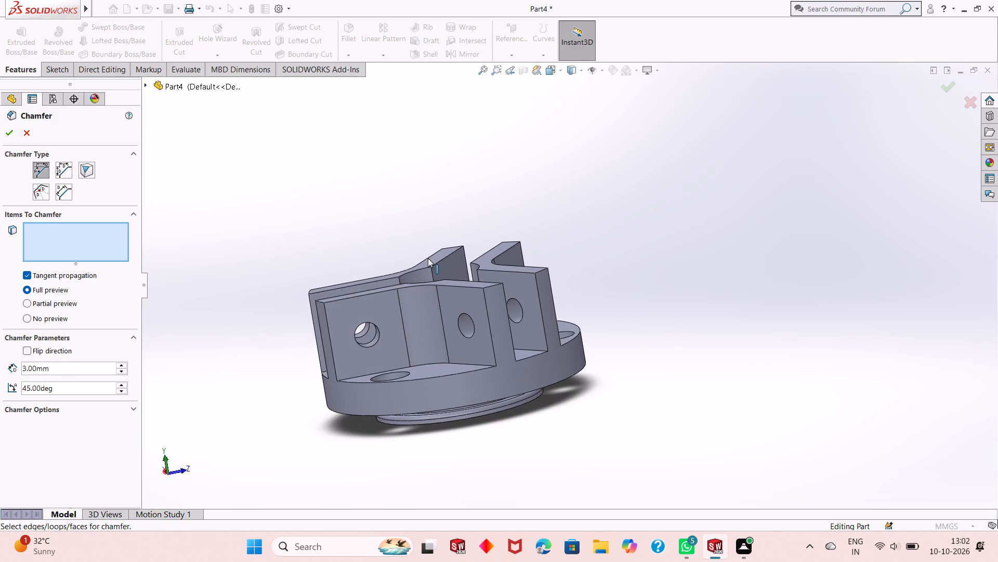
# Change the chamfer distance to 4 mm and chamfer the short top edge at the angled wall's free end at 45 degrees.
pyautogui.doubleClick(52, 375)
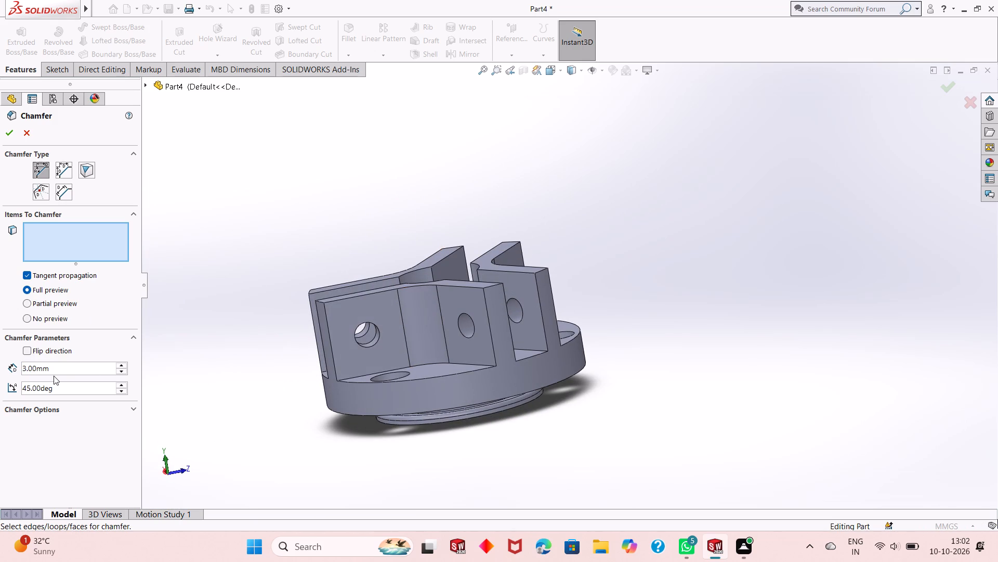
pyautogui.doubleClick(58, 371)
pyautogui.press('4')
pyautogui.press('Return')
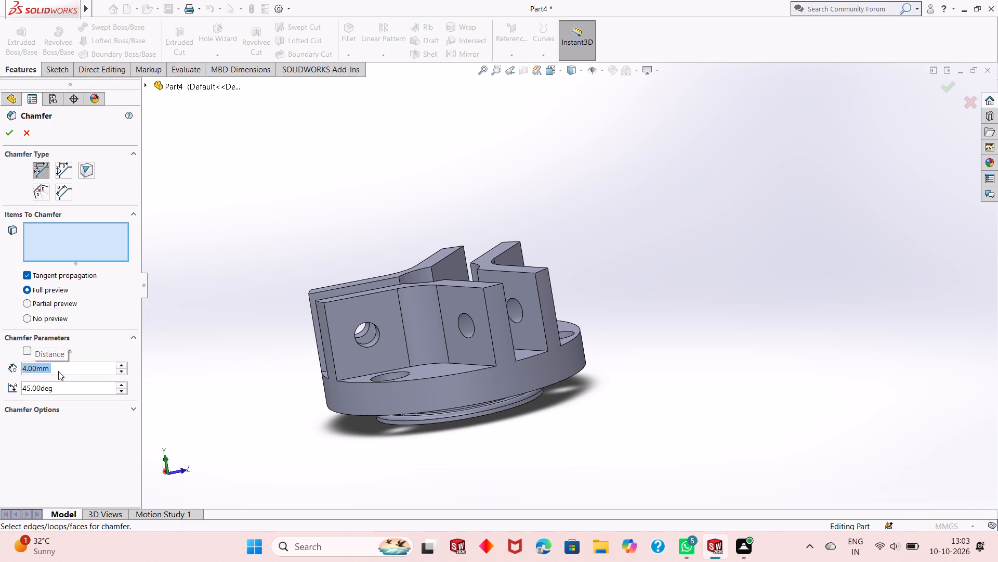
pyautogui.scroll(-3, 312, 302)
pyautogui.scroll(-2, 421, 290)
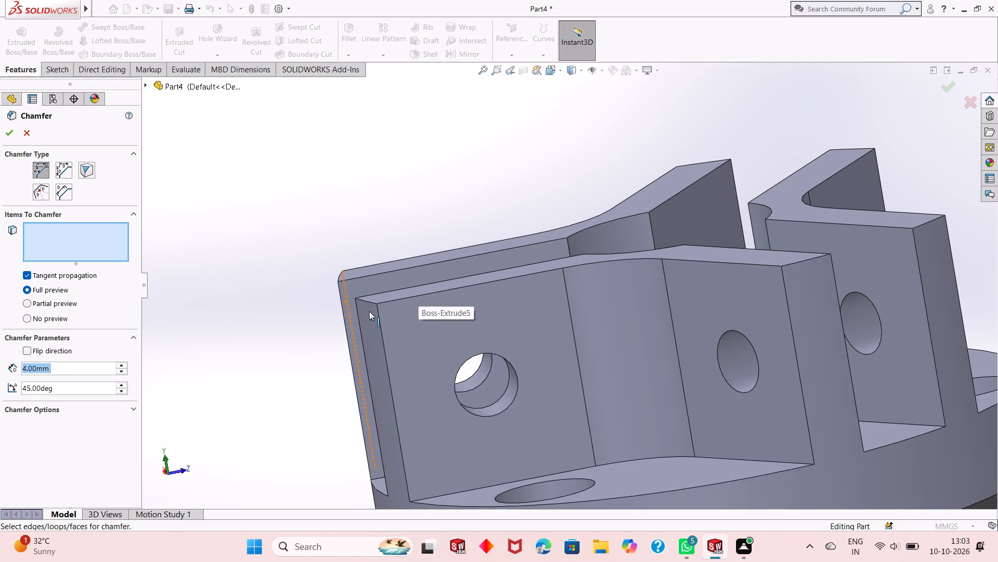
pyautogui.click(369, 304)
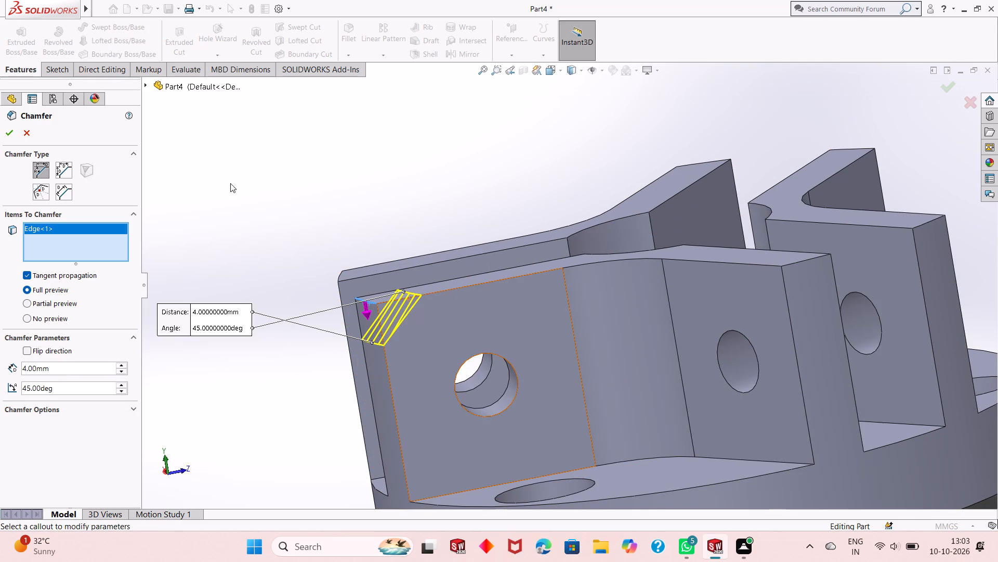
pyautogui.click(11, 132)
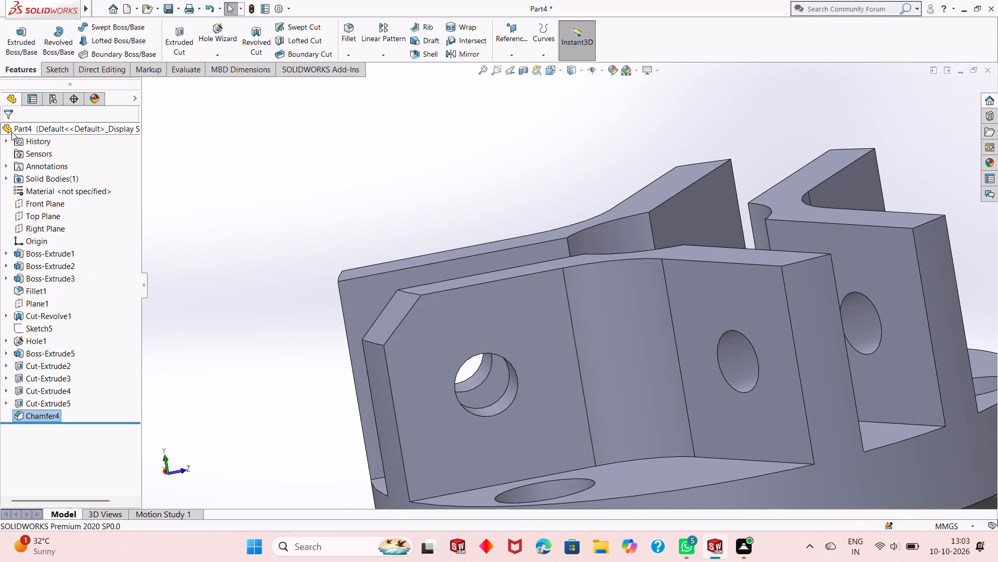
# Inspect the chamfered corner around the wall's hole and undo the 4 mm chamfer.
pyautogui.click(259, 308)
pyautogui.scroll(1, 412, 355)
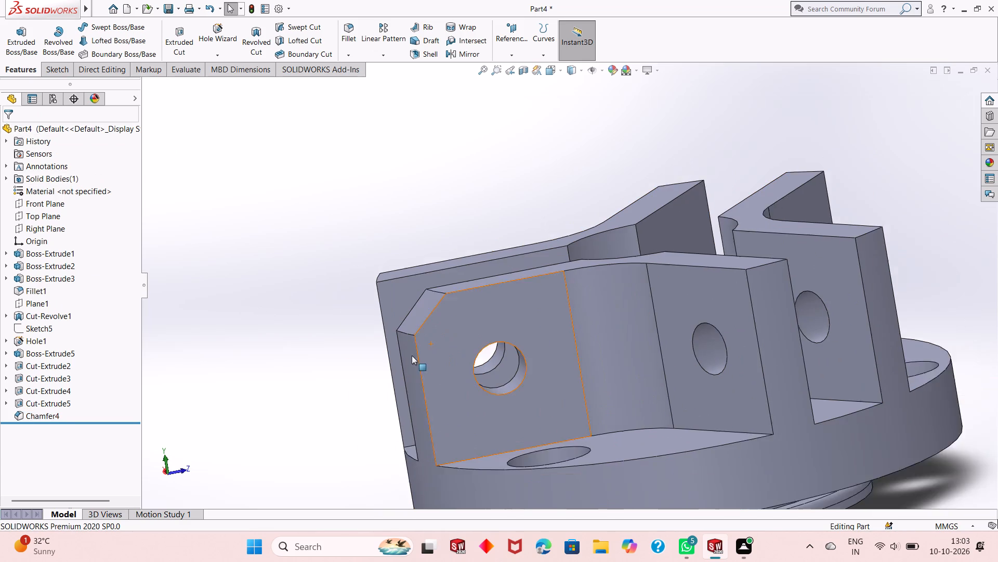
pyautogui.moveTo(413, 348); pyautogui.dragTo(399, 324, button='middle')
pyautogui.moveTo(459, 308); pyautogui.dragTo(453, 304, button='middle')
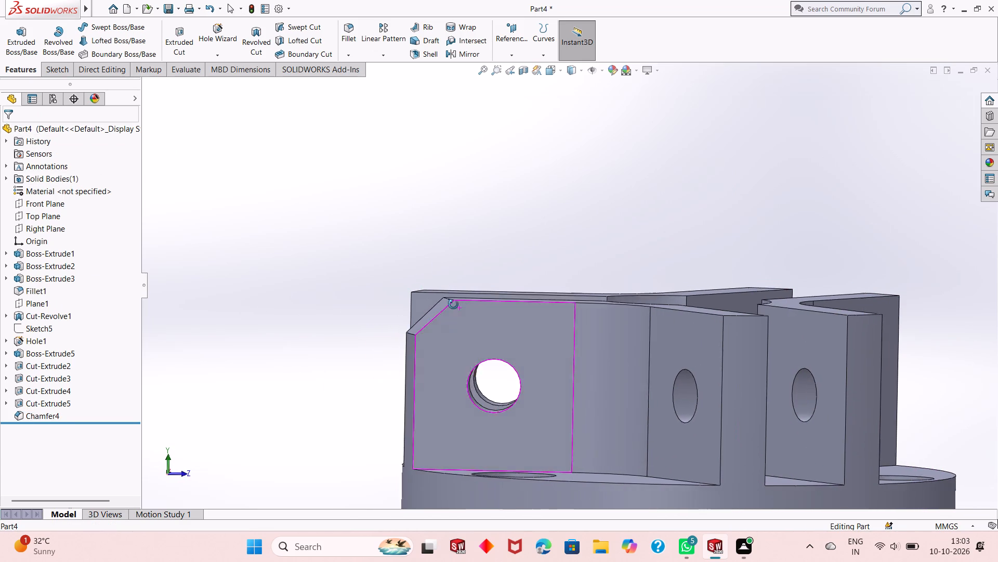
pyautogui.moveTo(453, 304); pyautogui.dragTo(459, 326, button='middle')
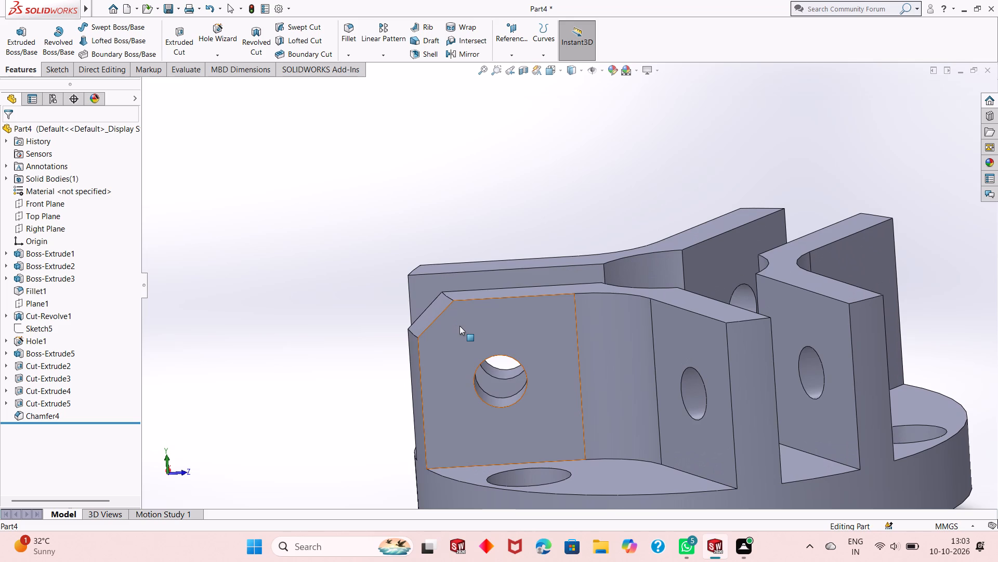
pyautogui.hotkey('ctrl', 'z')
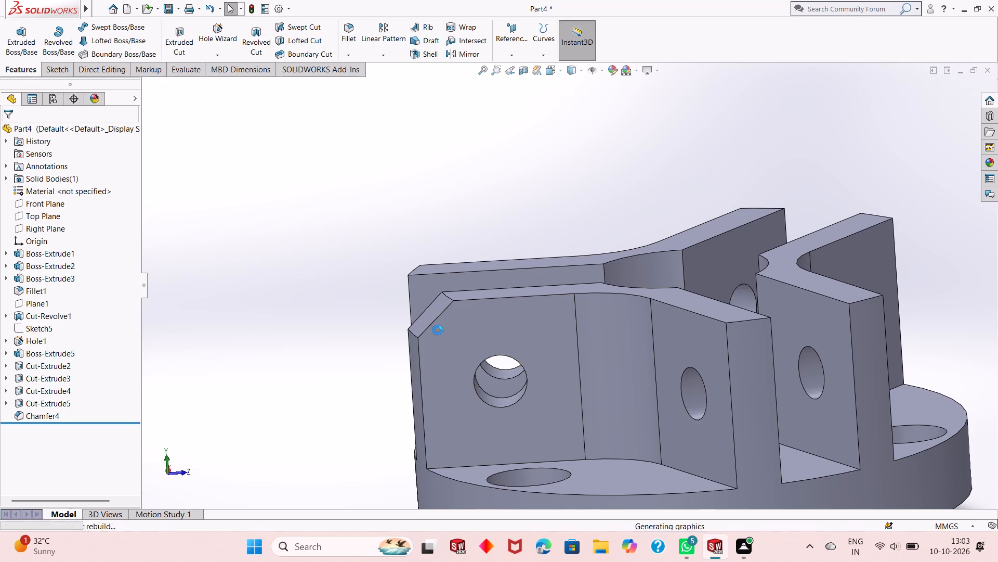
# Start a 4 mm, 45 degree chamfer on the short top outer edges of three neighbouring upright wall ends.
pyautogui.click(342, 56)
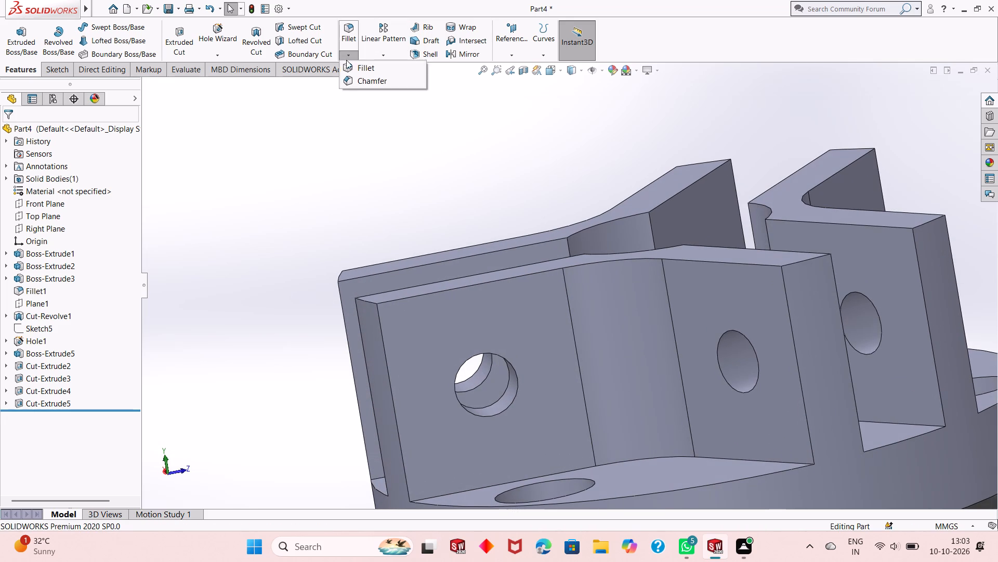
pyautogui.click(355, 80)
pyautogui.scroll(2, 481, 333)
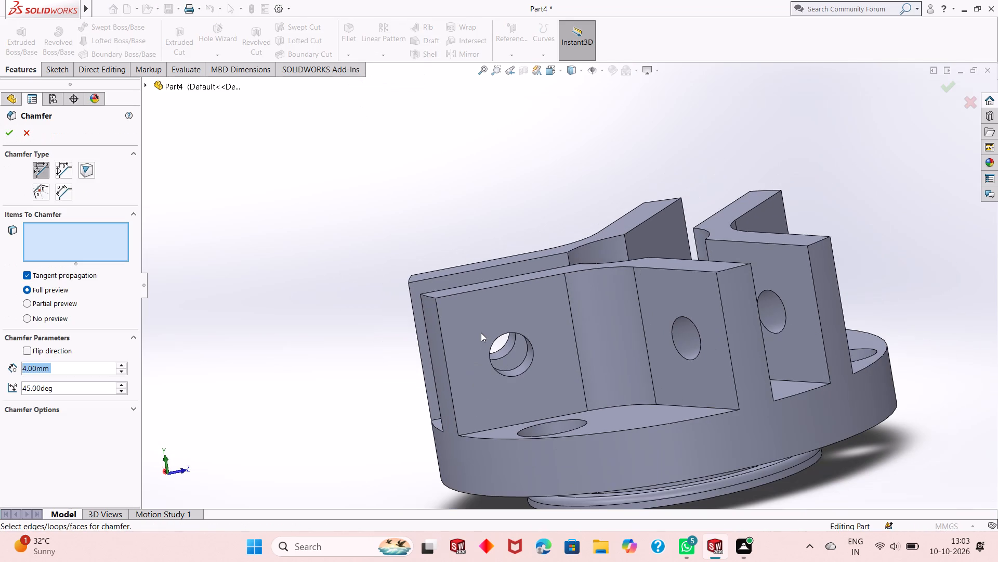
pyautogui.click(437, 300)
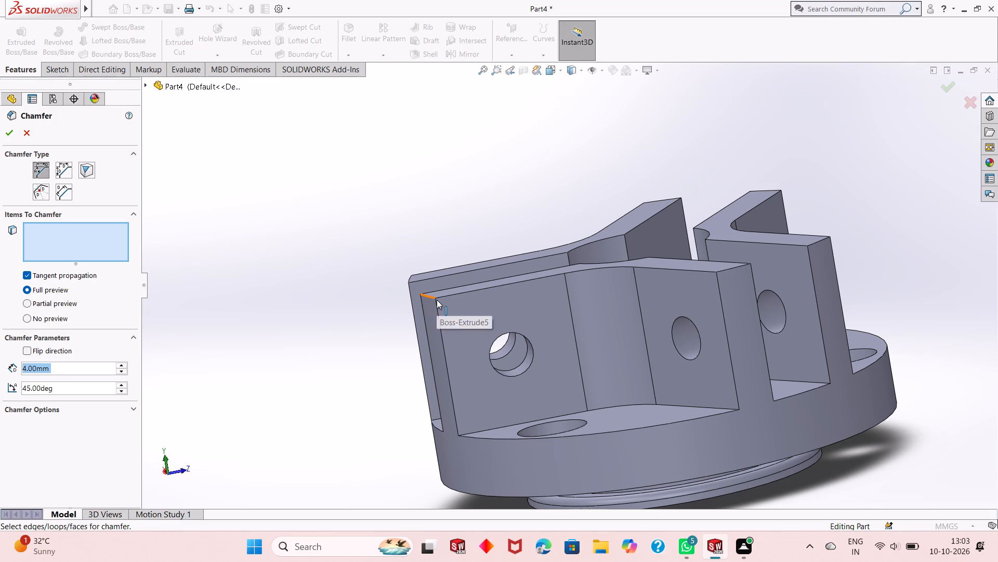
pyautogui.click(735, 269)
pyautogui.click(820, 241)
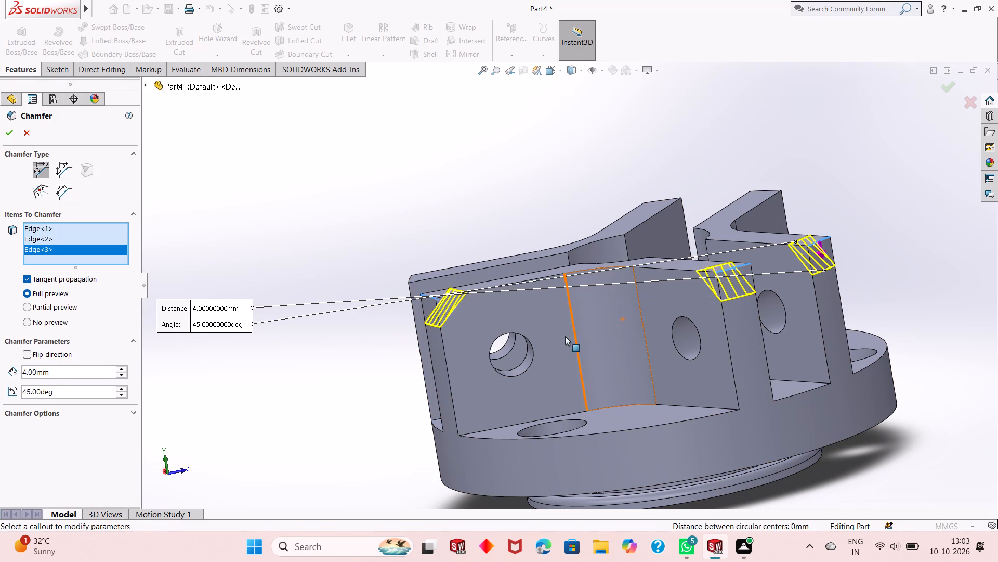
# Add the short top outer edges of the three remaining wall ends and complete the 4 mm, 45 degree chamfer on all six.
pyautogui.moveTo(531, 348); pyautogui.dragTo(576, 349, button='middle')
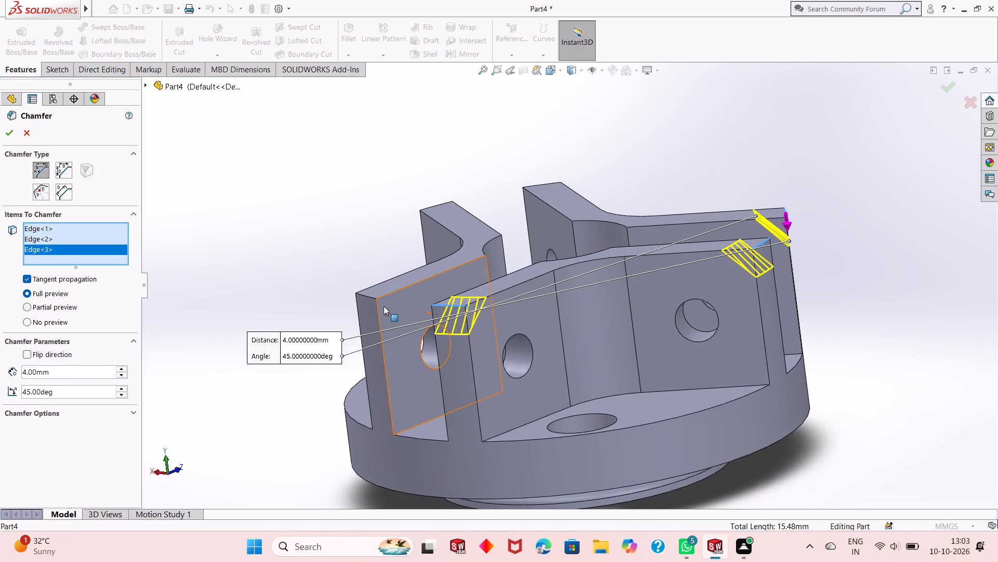
pyautogui.scroll(-3, 384, 306)
pyautogui.click(375, 282)
pyautogui.moveTo(480, 264); pyautogui.dragTo(518, 229, button='middle')
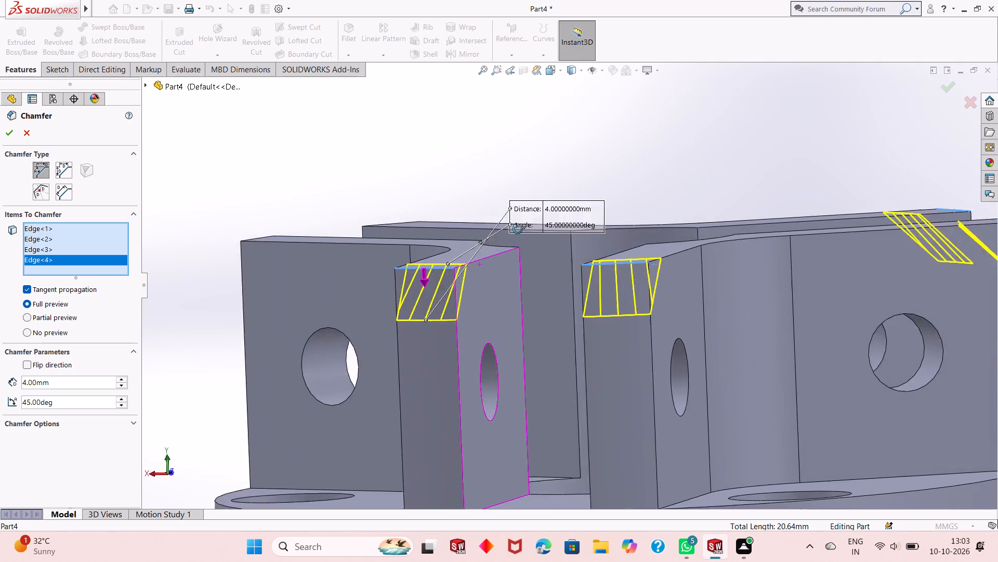
pyautogui.moveTo(518, 229); pyautogui.dragTo(535, 252, button='middle')
pyautogui.scroll(4, 361, 283)
pyautogui.moveTo(347, 248); pyautogui.dragTo(404, 273, button='middle')
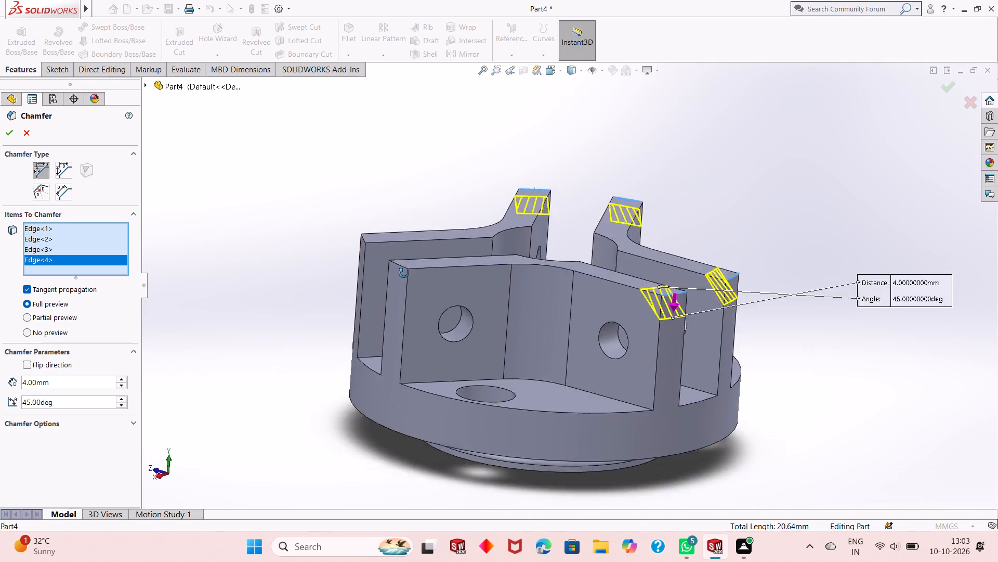
pyautogui.moveTo(404, 273); pyautogui.dragTo(385, 358, button='middle')
pyautogui.scroll(-3, 384, 359)
pyautogui.click(376, 334)
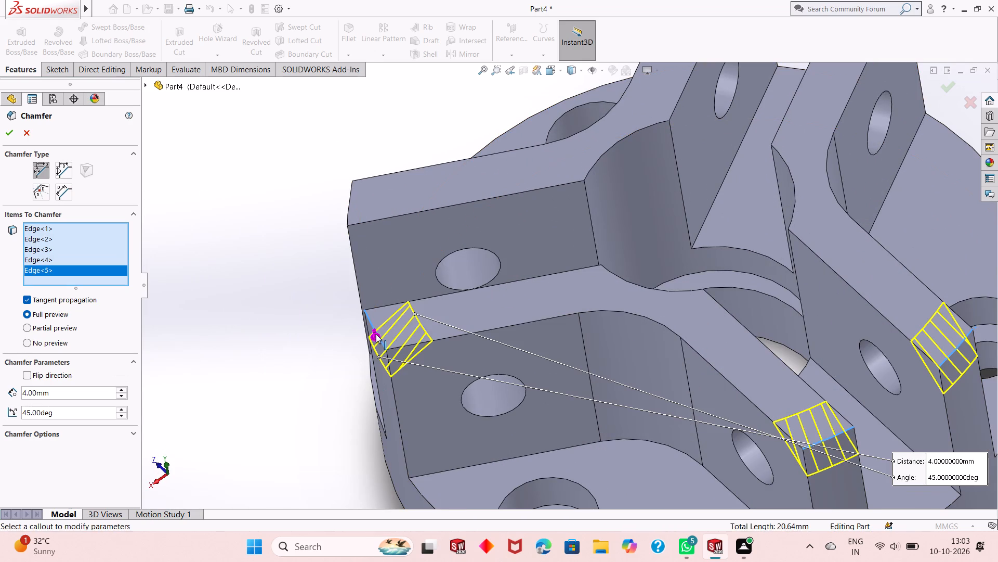
pyautogui.click(351, 193)
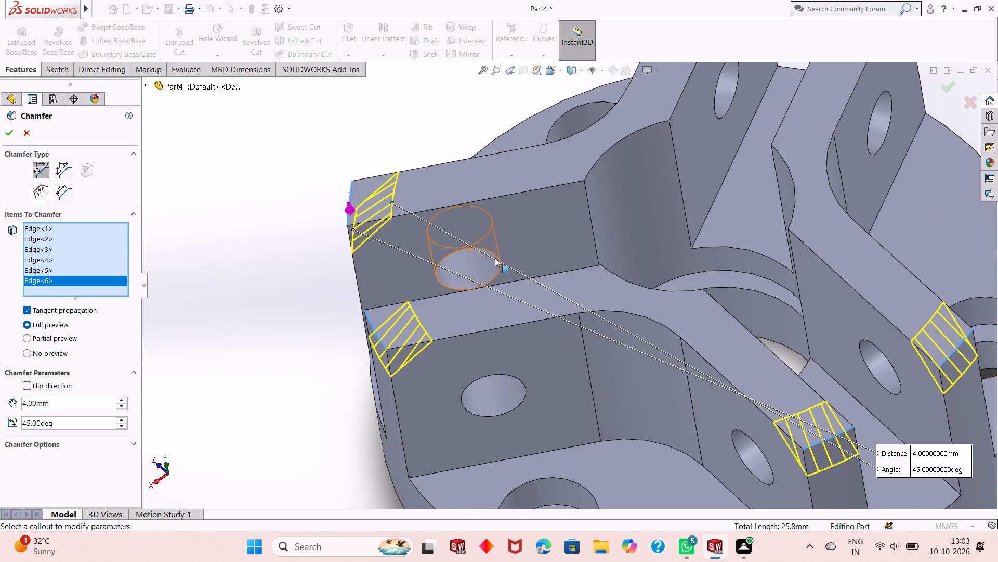
pyautogui.scroll(3, 495, 258)
pyautogui.moveTo(593, 224); pyautogui.dragTo(600, 250, button='middle')
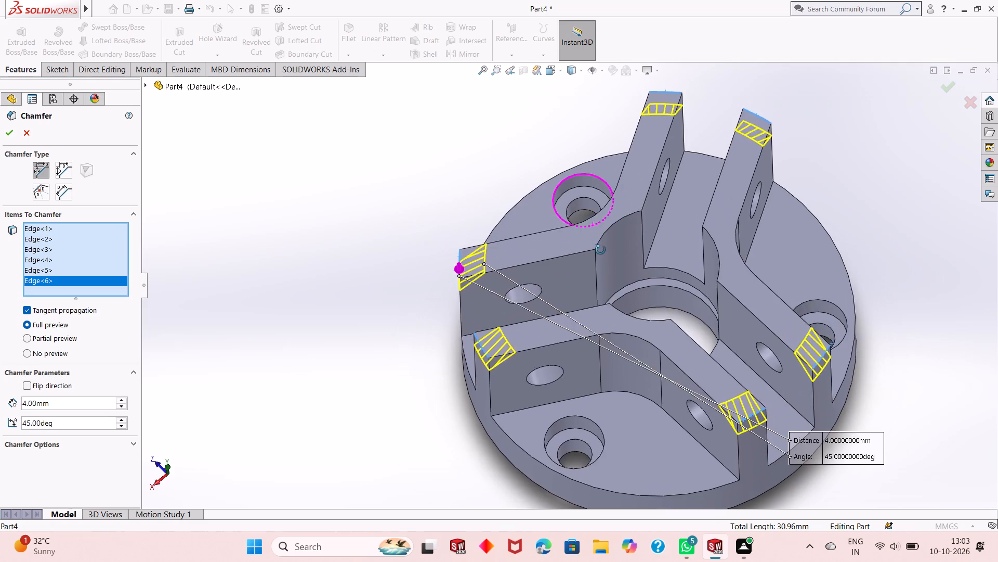
pyautogui.moveTo(600, 250); pyautogui.dragTo(600, 250, button='middle')
pyautogui.scroll(1, 600, 250)
pyautogui.click(7, 135)
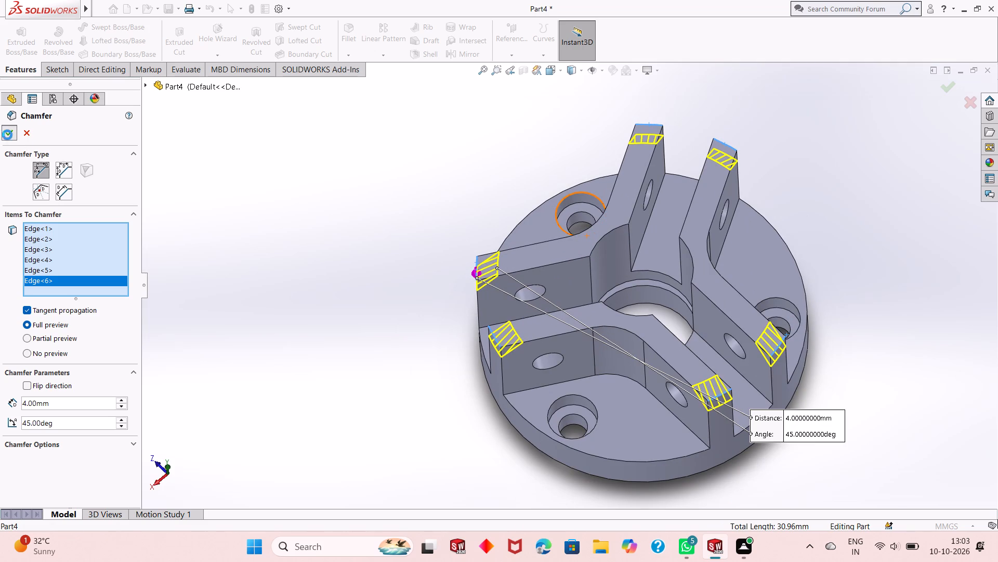
pyautogui.click(384, 316)
# Inspect the chamfered wall ends from around the part's sides.
pyautogui.moveTo(506, 367); pyautogui.dragTo(506, 367, button='middle')
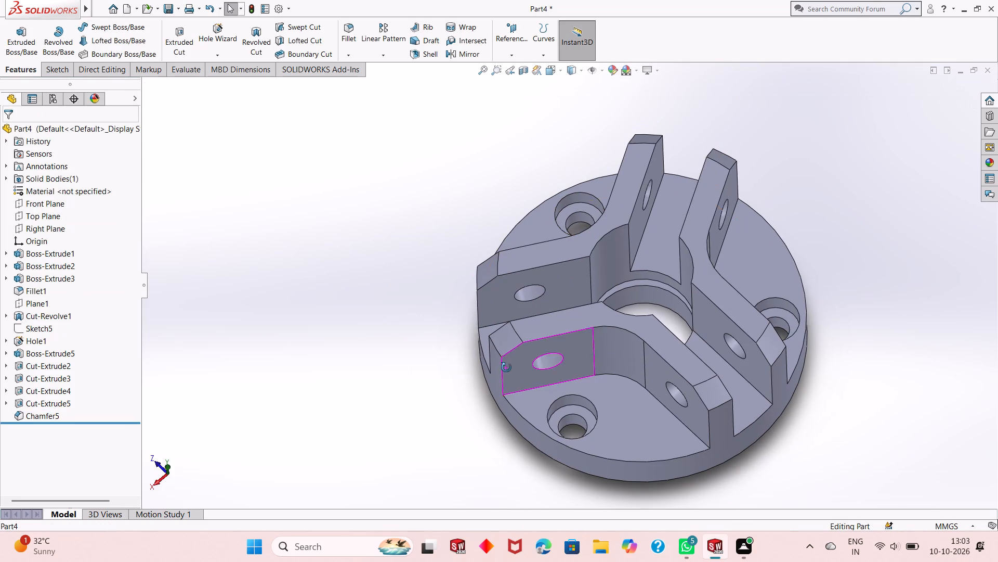
pyautogui.moveTo(506, 367); pyautogui.dragTo(499, 249, button='middle')
pyautogui.scroll(1, 533, 395)
pyautogui.scroll(-2, 758, 421)
pyautogui.moveTo(609, 409); pyautogui.dragTo(616, 363, button='middle')
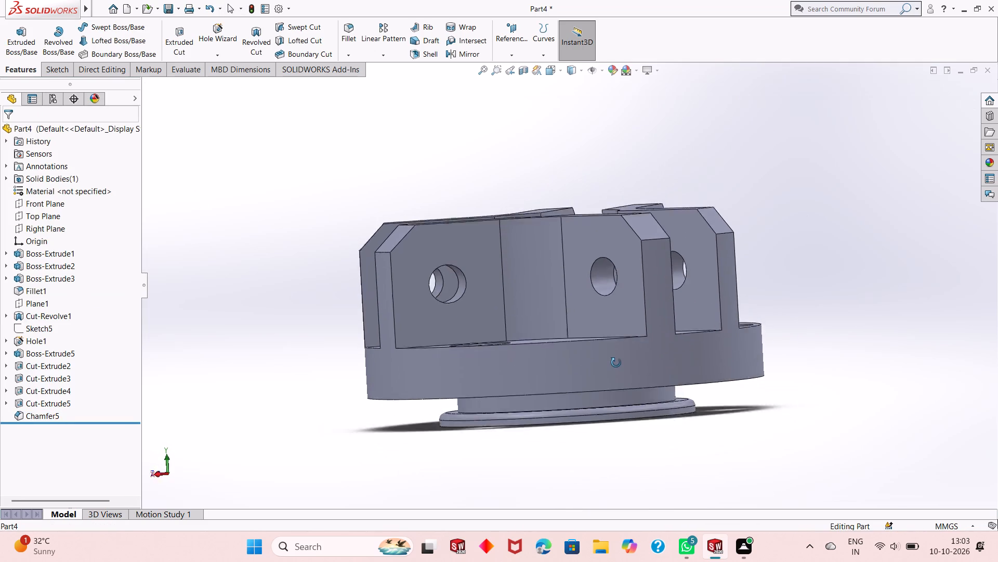
pyautogui.moveTo(616, 363); pyautogui.dragTo(825, 347, button='middle')
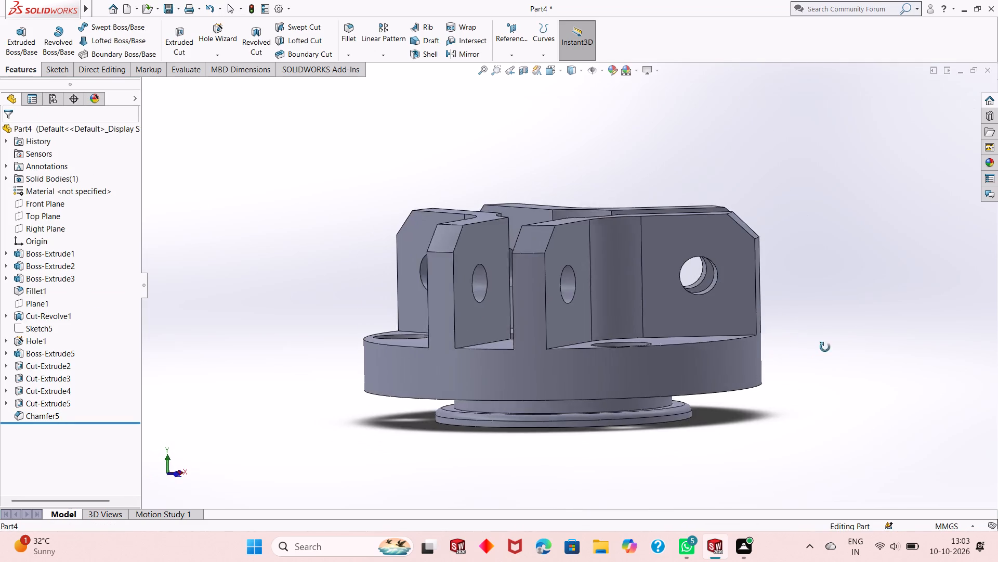
pyautogui.moveTo(825, 347); pyautogui.dragTo(837, 351, button='middle')
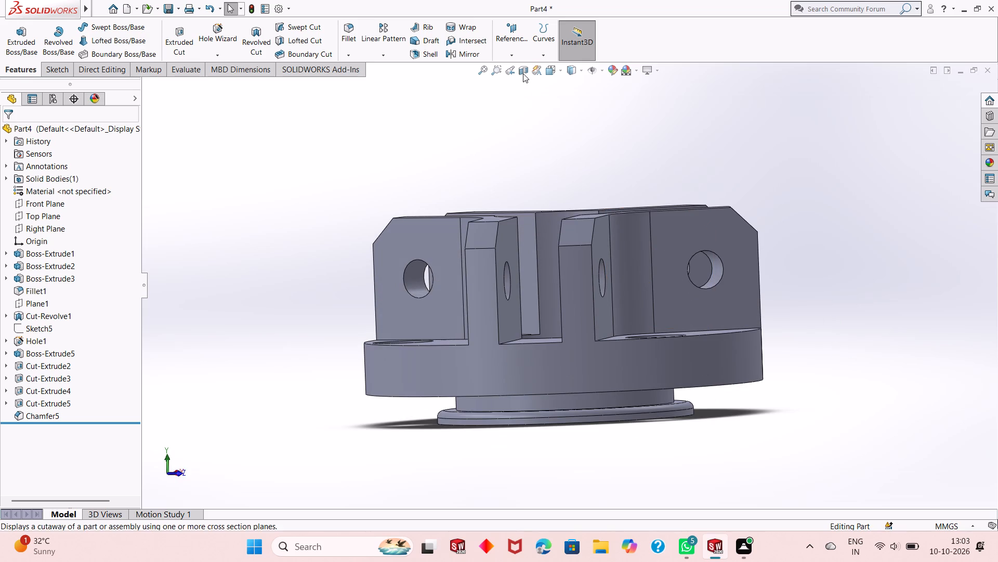
# Section the part along the Right Plane with no offset and examine the central bore, its internal groove and the bottom flange.
pyautogui.click(523, 73)
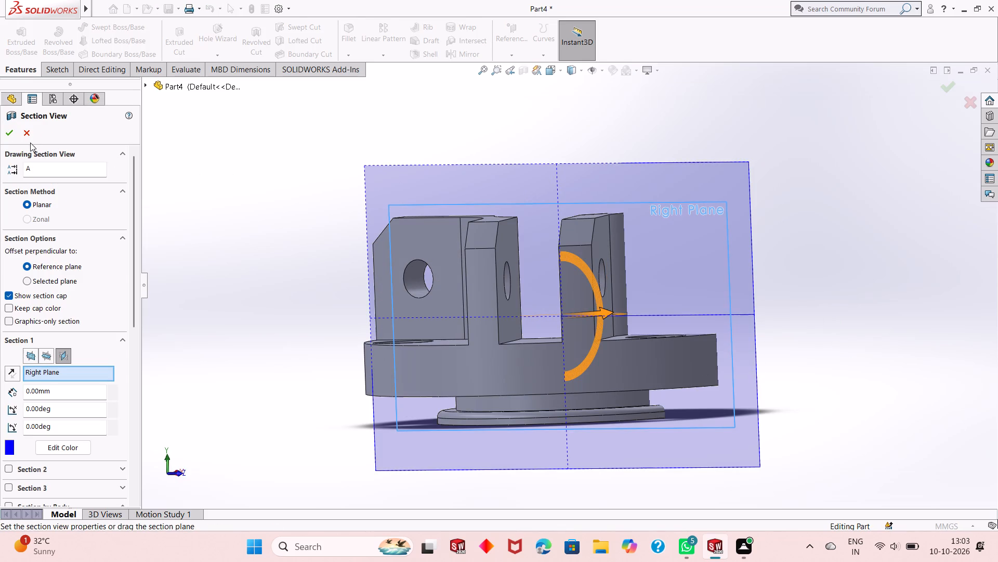
pyautogui.click(6, 135)
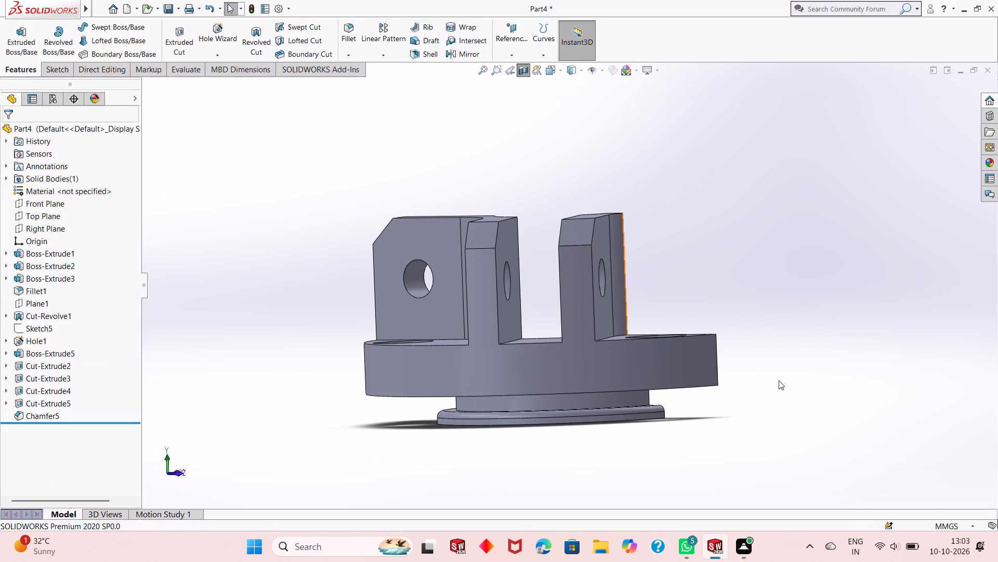
pyautogui.moveTo(661, 346); pyautogui.dragTo(507, 323, button='middle')
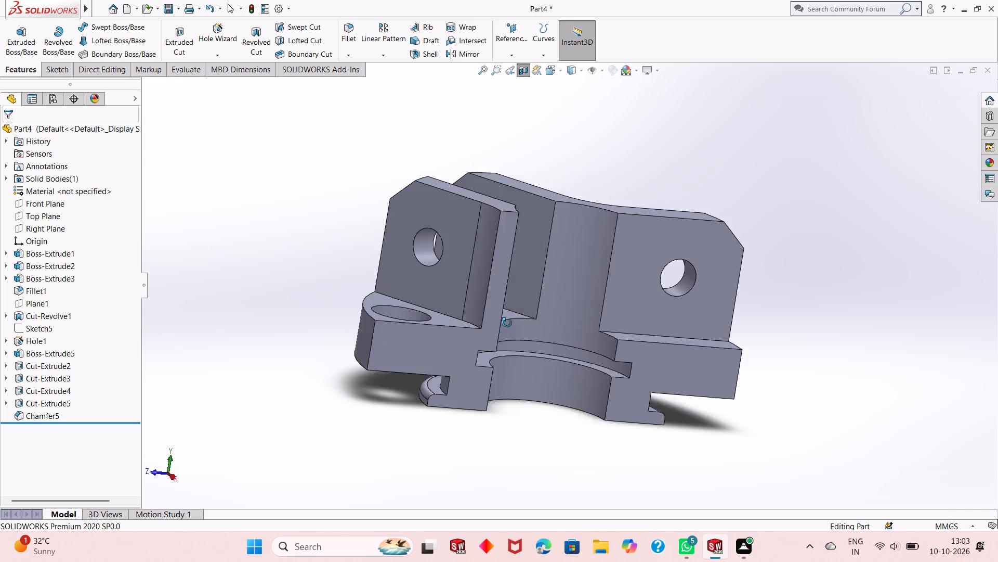
pyautogui.moveTo(507, 323); pyautogui.dragTo(491, 325, button='middle')
pyautogui.scroll(1, 651, 313)
pyautogui.moveTo(662, 310); pyautogui.dragTo(649, 260, button='middle')
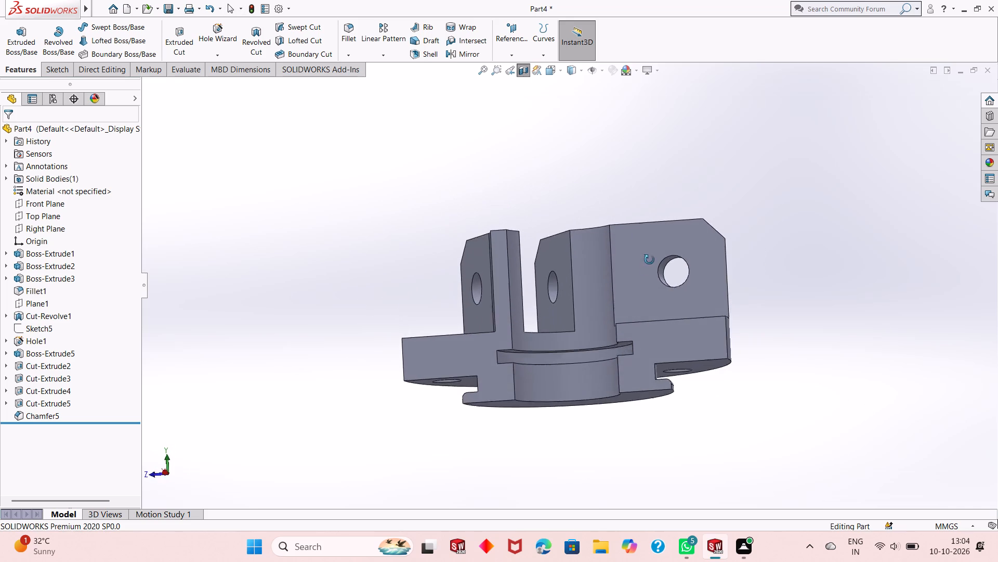
pyautogui.moveTo(649, 260); pyautogui.dragTo(648, 275, button='middle')
pyautogui.scroll(-6, 599, 298)
pyautogui.scroll(3, 559, 378)
pyautogui.scroll(-2, 509, 410)
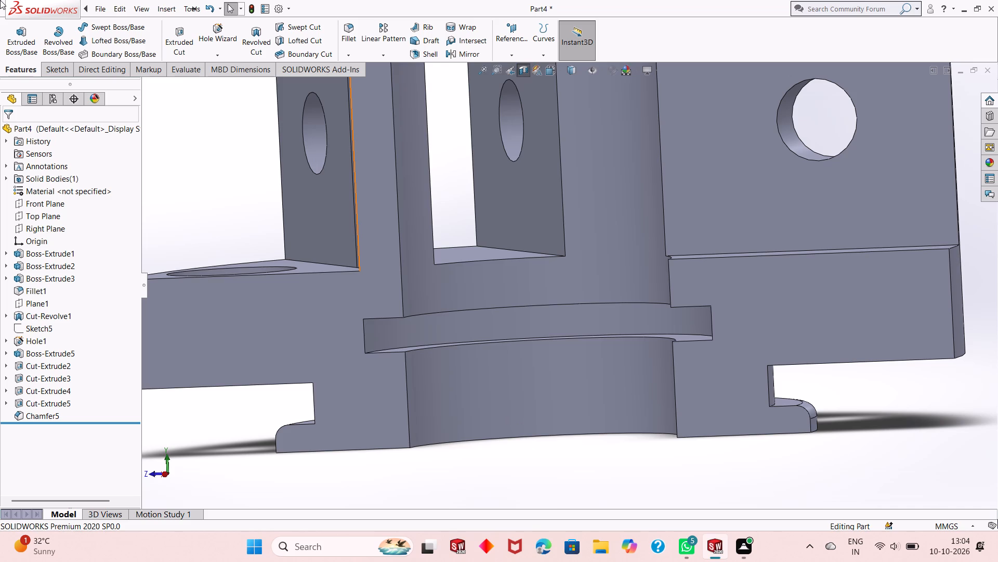
pyautogui.scroll(2, 417, 272)
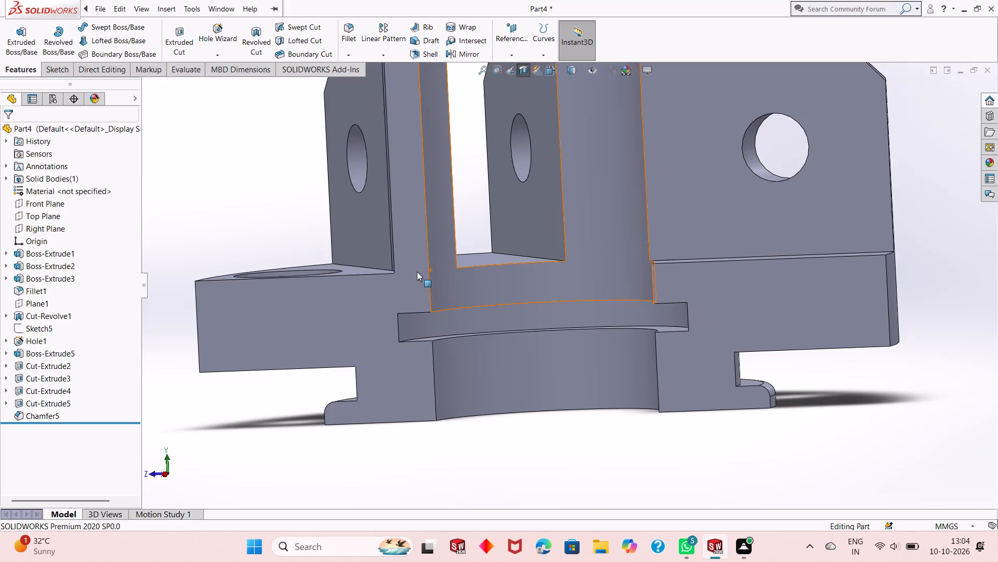
# View the section cut face square-on and examine the profile of the walls, stepped bore and bottom flange.
pyautogui.hotkey('ctrl', '8')
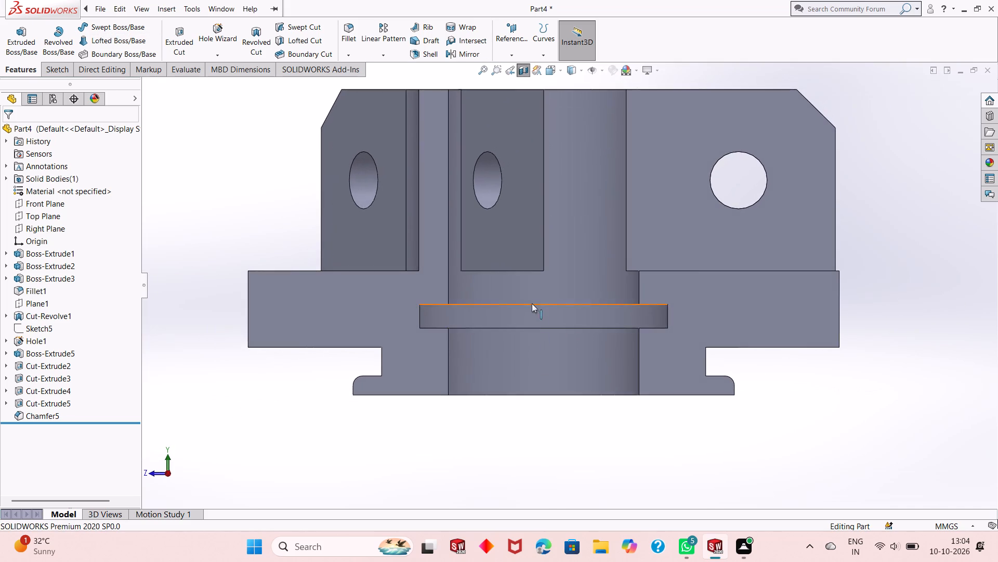
pyautogui.scroll(2, 523, 343)
pyautogui.scroll(-2, 582, 245)
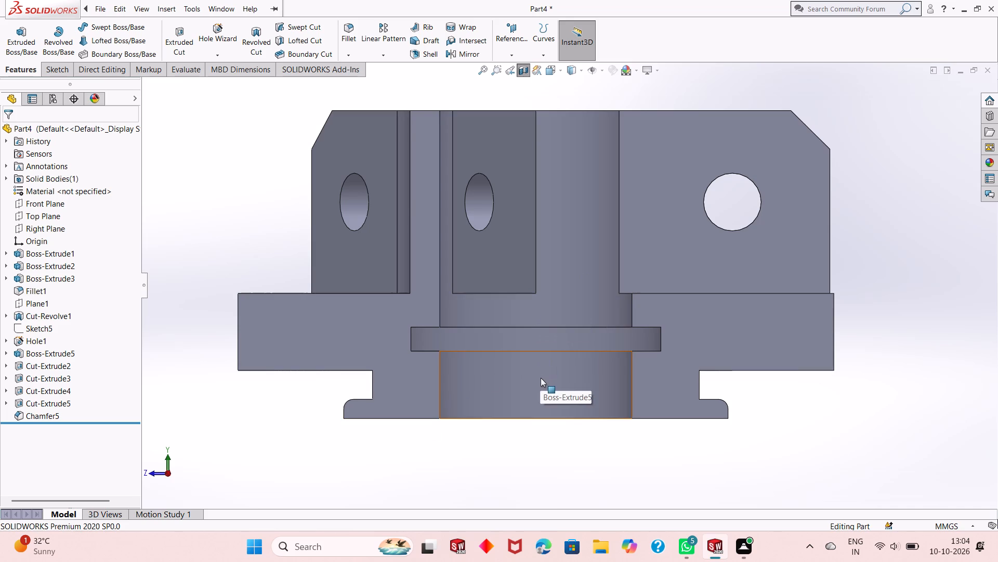
pyautogui.scroll(2, 541, 378)
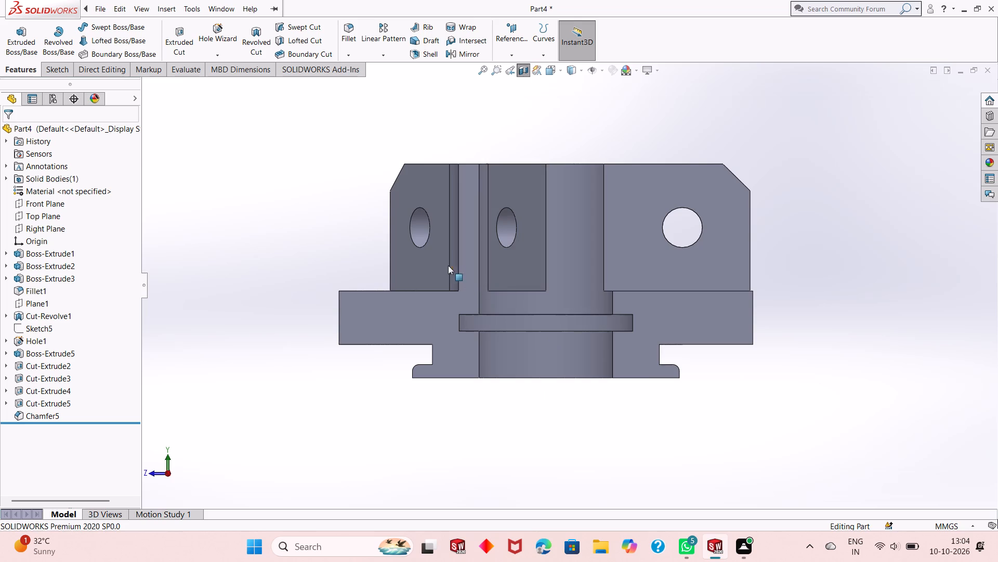
# Examine the sectioned bore, groove and bottom flange from above and below, and turn the section view off.
pyautogui.moveTo(496, 246); pyautogui.dragTo(499, 285, button='middle')
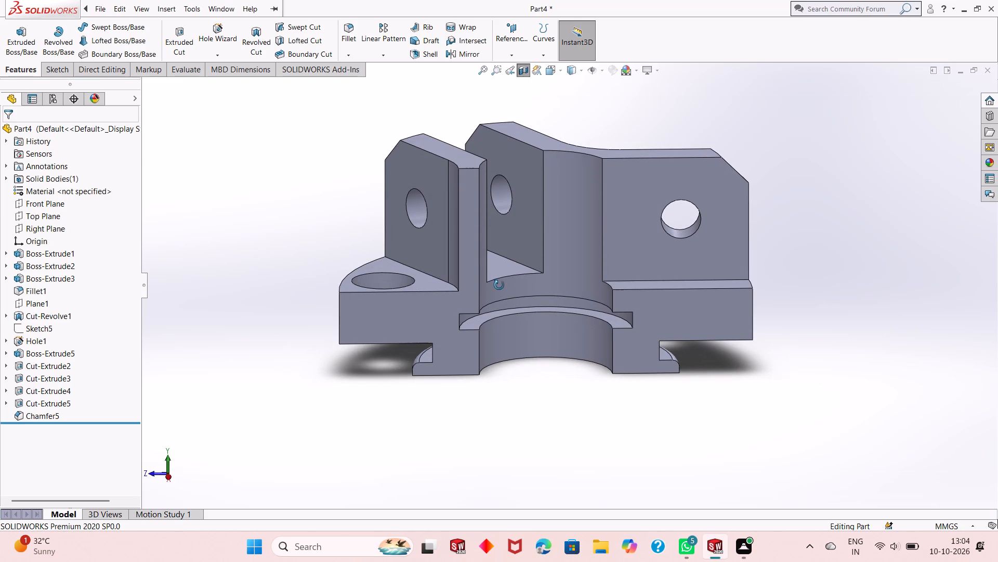
pyautogui.moveTo(499, 285); pyautogui.dragTo(505, 229, button='middle')
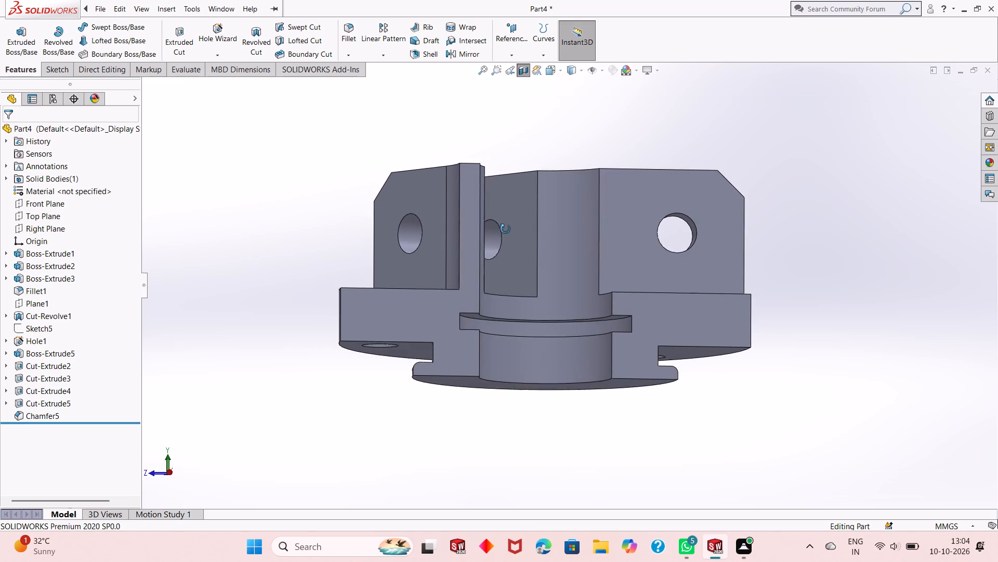
pyautogui.moveTo(505, 229); pyautogui.dragTo(505, 227, button='middle')
pyautogui.moveTo(507, 227); pyautogui.dragTo(513, 237, button='middle')
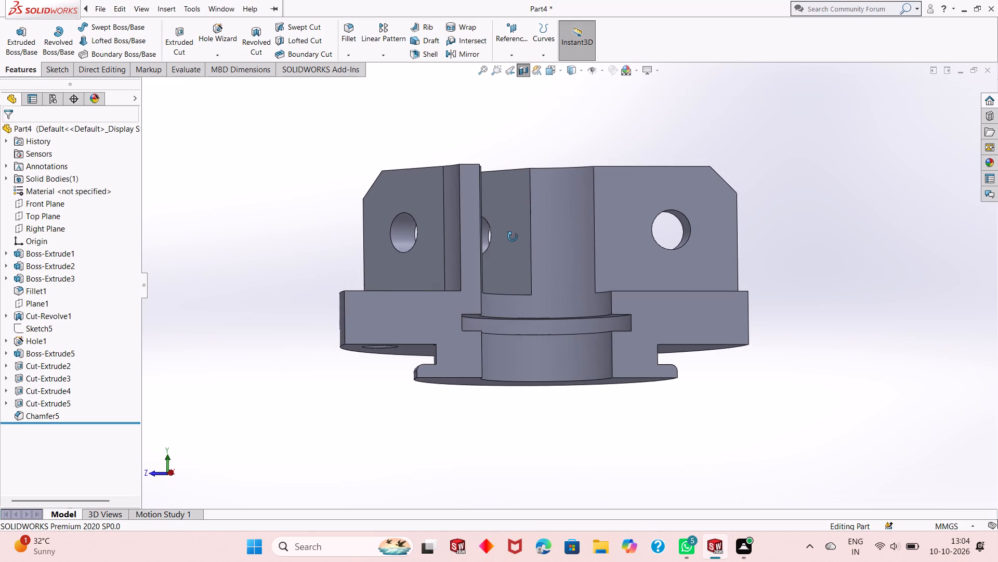
pyautogui.moveTo(513, 237); pyautogui.dragTo(517, 242, button='middle')
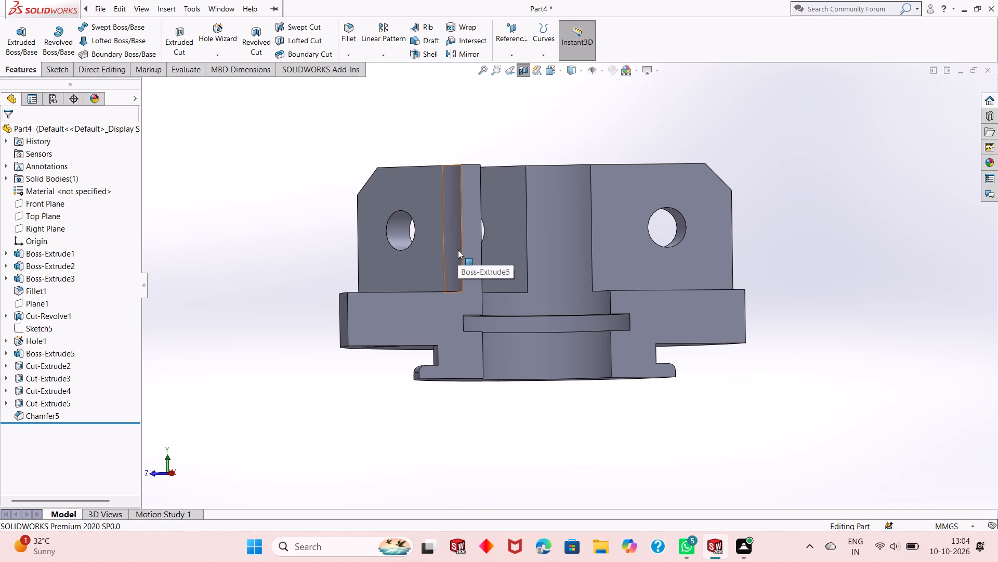
pyautogui.moveTo(606, 357); pyautogui.dragTo(582, 366, button='middle')
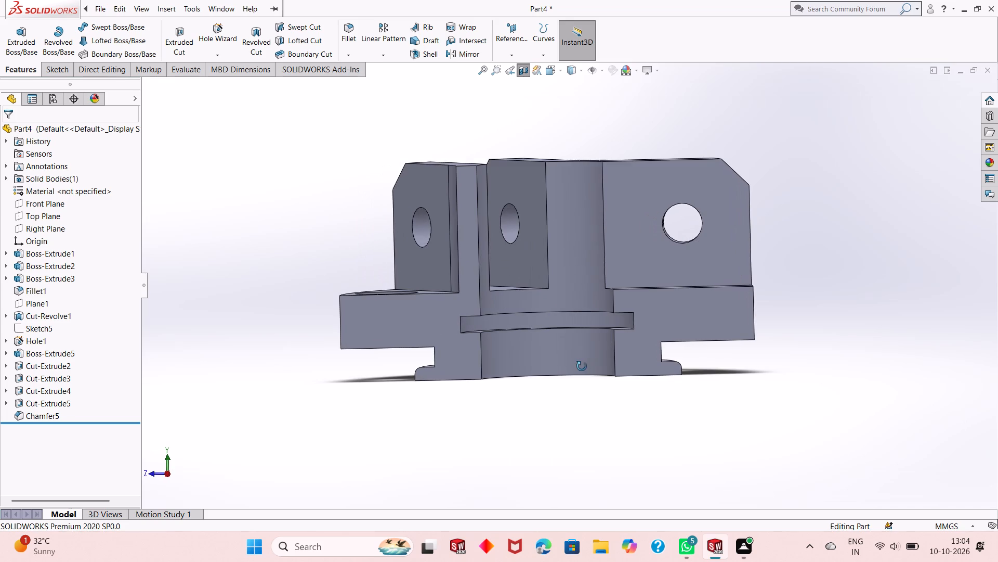
pyautogui.moveTo(582, 366); pyautogui.dragTo(575, 368, button='middle')
pyautogui.scroll(-4, 561, 298)
pyautogui.scroll(1, 555, 386)
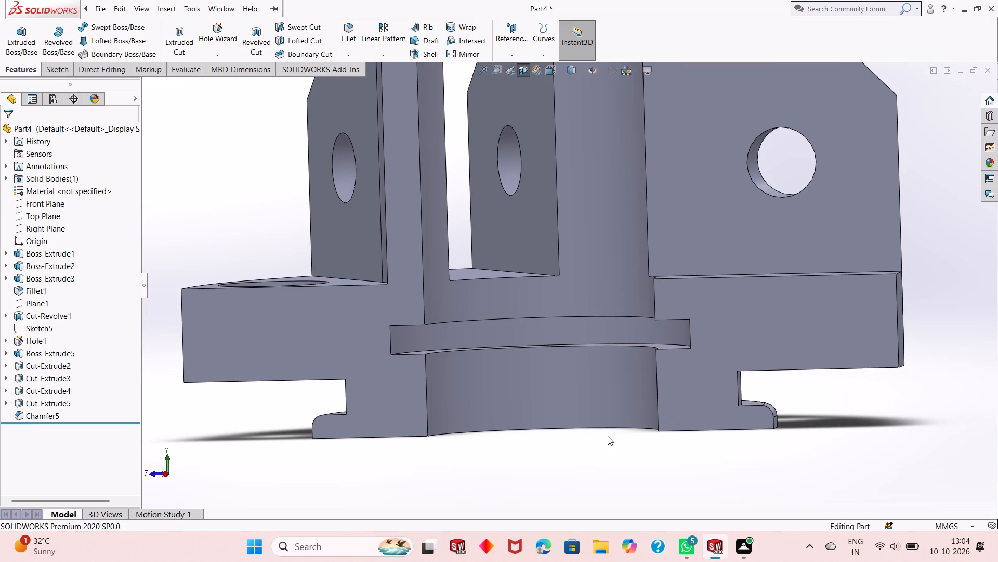
pyautogui.scroll(1, 665, 438)
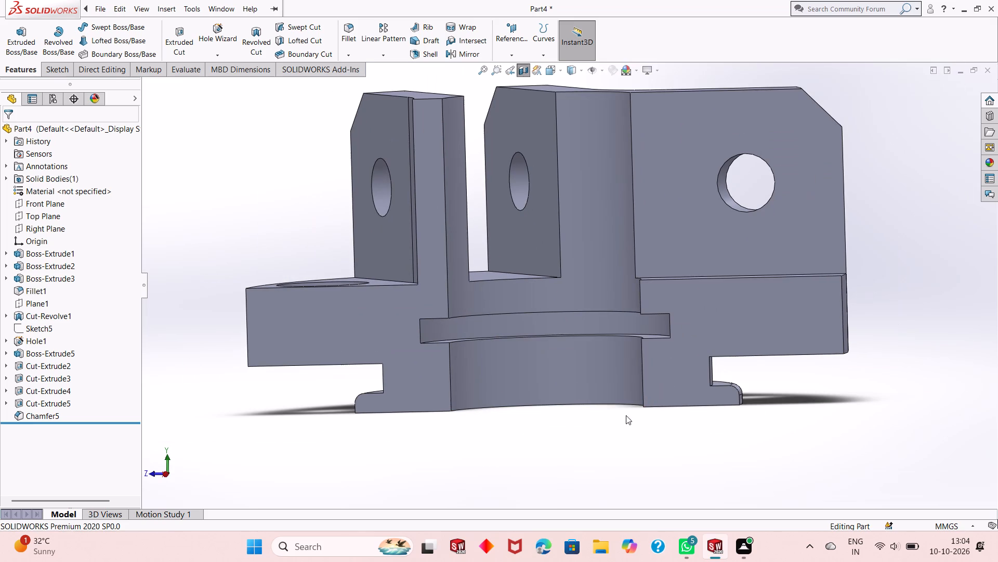
pyautogui.moveTo(565, 368); pyautogui.dragTo(574, 471, button='middle')
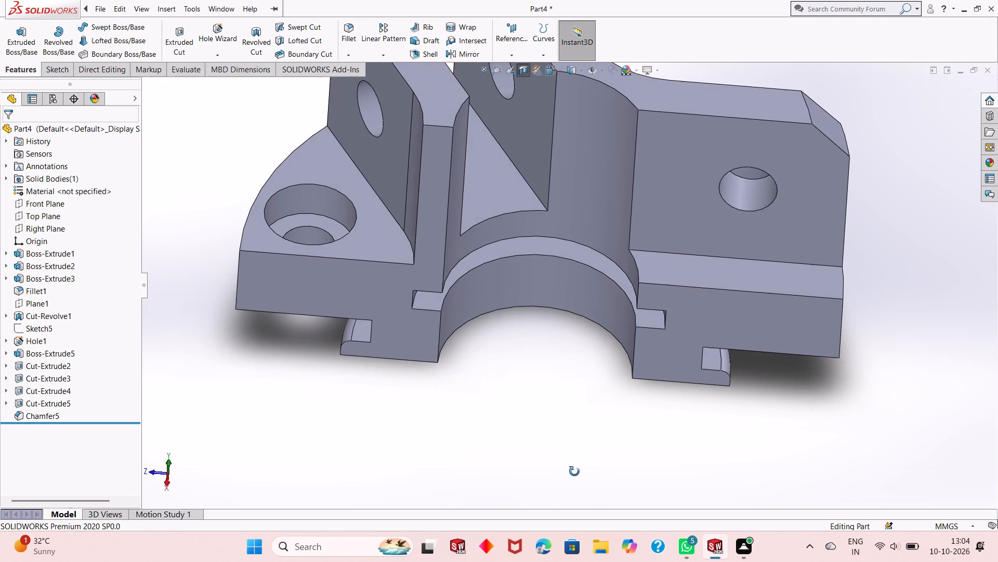
pyautogui.moveTo(574, 471); pyautogui.dragTo(582, 381, button='middle')
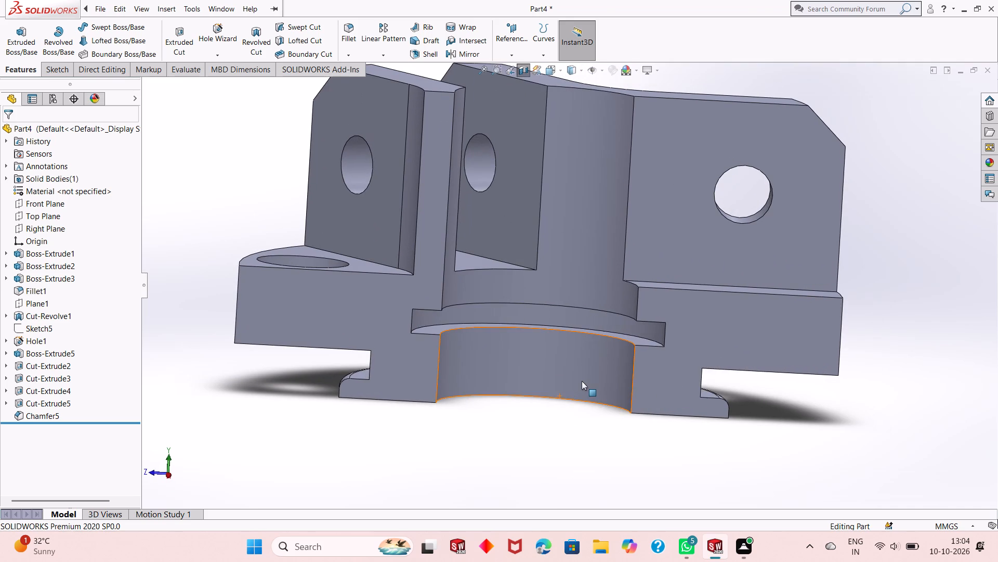
pyautogui.scroll(1, 582, 381)
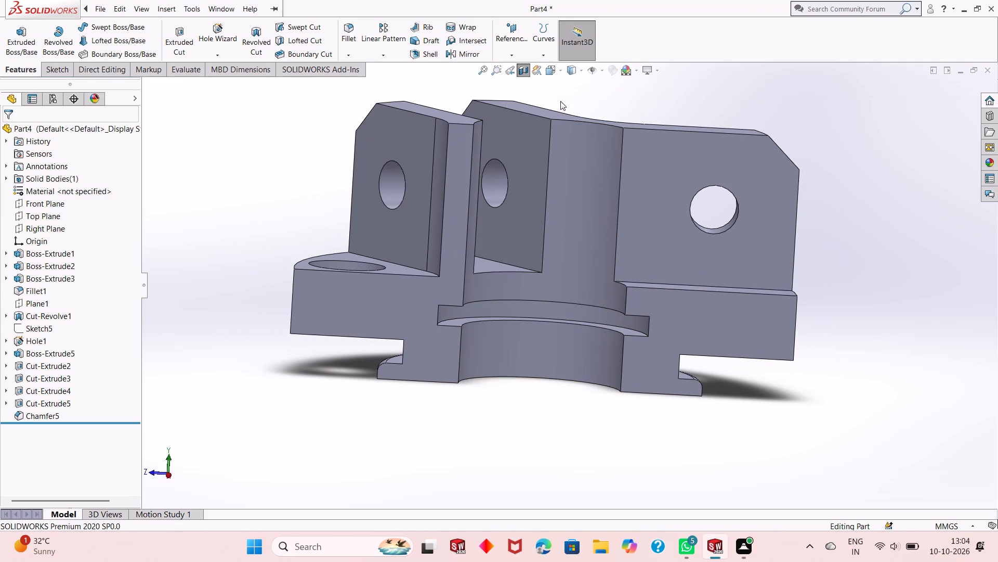
pyautogui.click(522, 74)
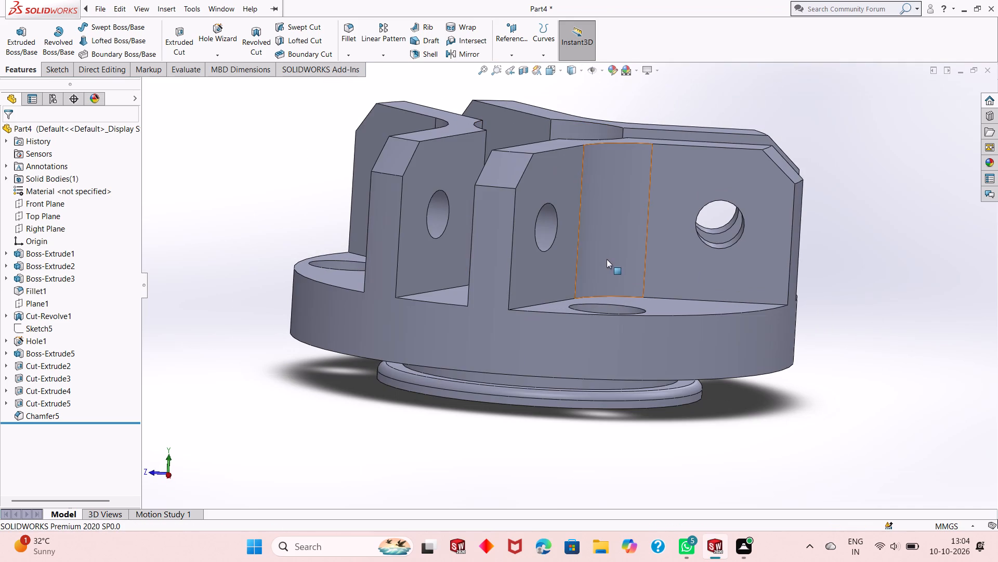
# Recolour the whole part with a dark green colour, trying several green shades before accepting one.
pyautogui.moveTo(604, 251); pyautogui.dragTo(607, 315, button='middle')
pyautogui.scroll(1, 607, 315)
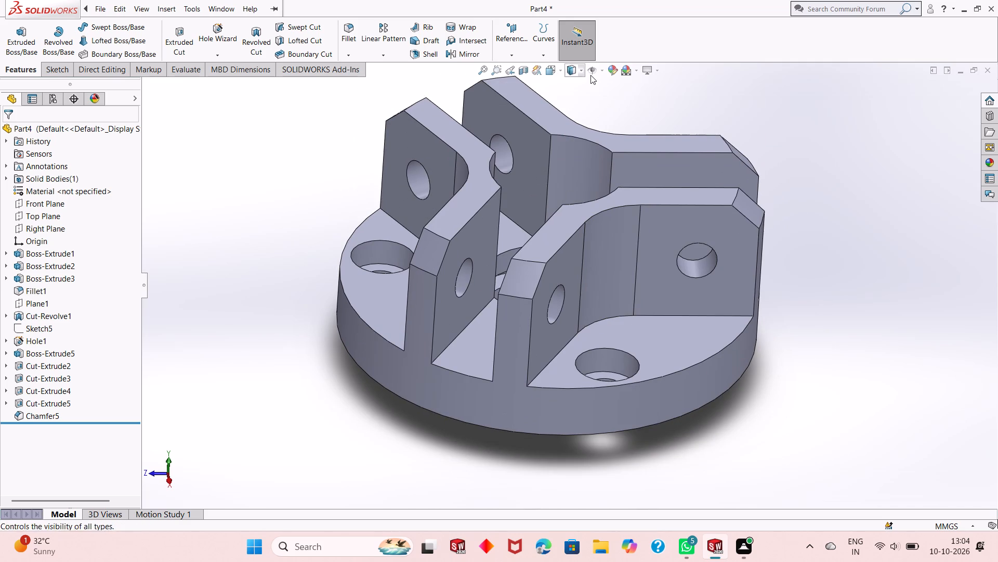
pyautogui.press('Escape')
pyautogui.press('Escape')
pyautogui.press('Escape')
pyautogui.click(611, 74)
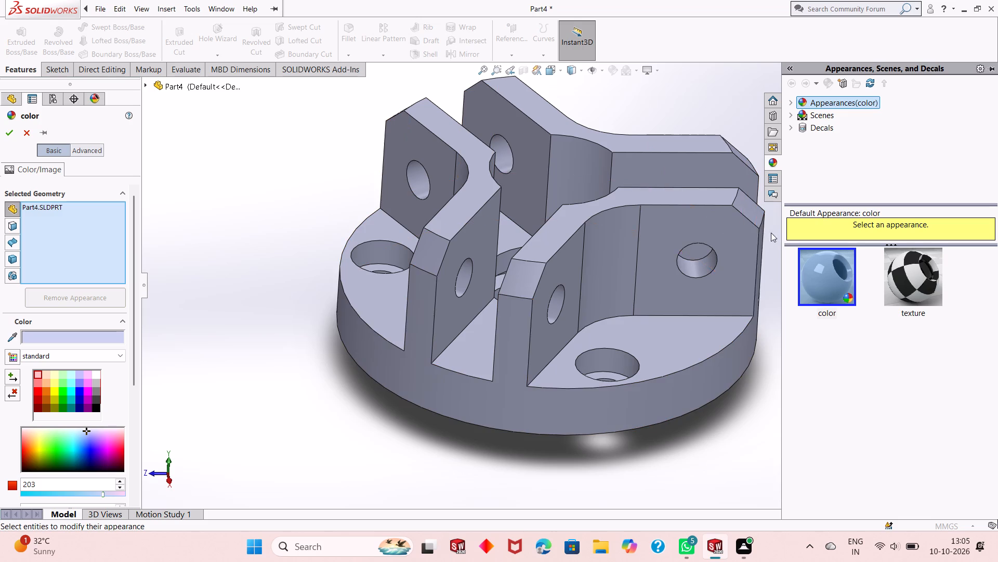
pyautogui.click(65, 458)
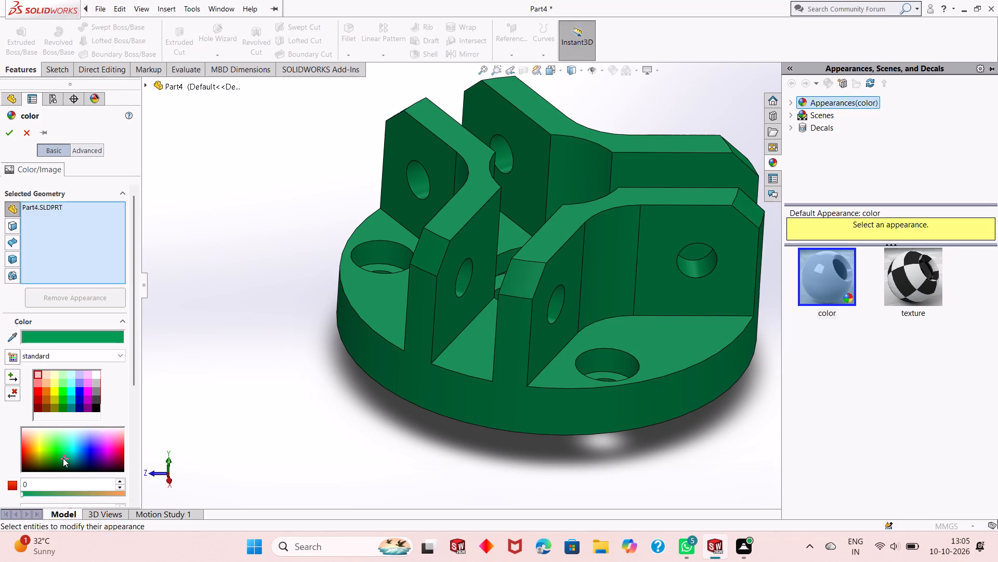
pyautogui.click(51, 458)
pyautogui.click(56, 458)
pyautogui.click(58, 459)
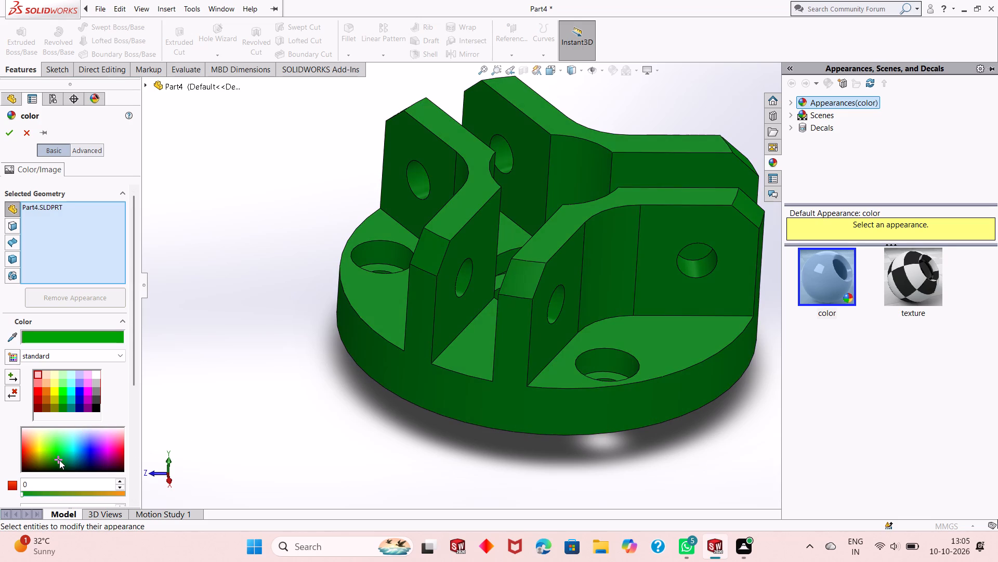
pyautogui.click(64, 459)
pyautogui.click(65, 452)
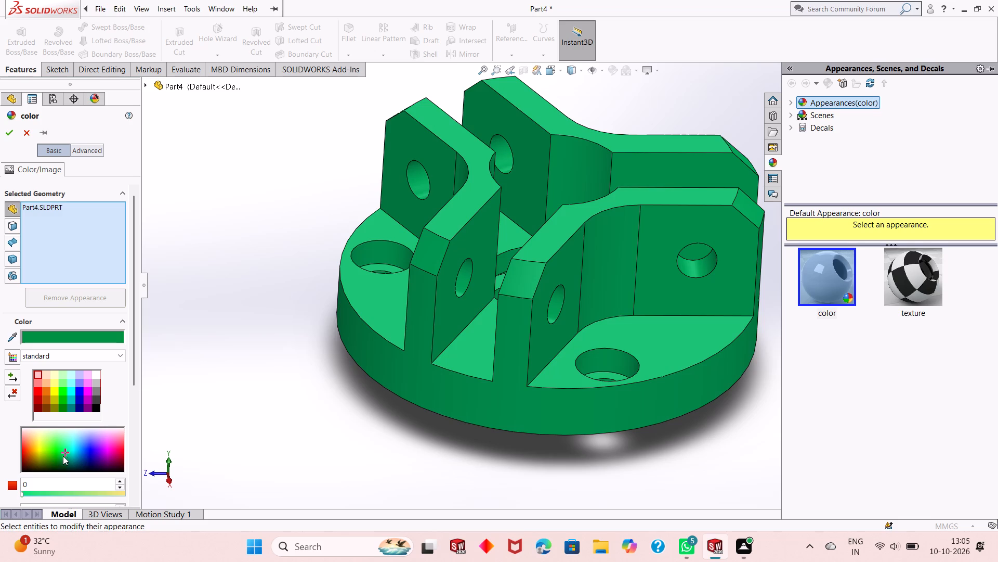
pyautogui.click(61, 458)
pyautogui.click(61, 459)
pyautogui.click(55, 462)
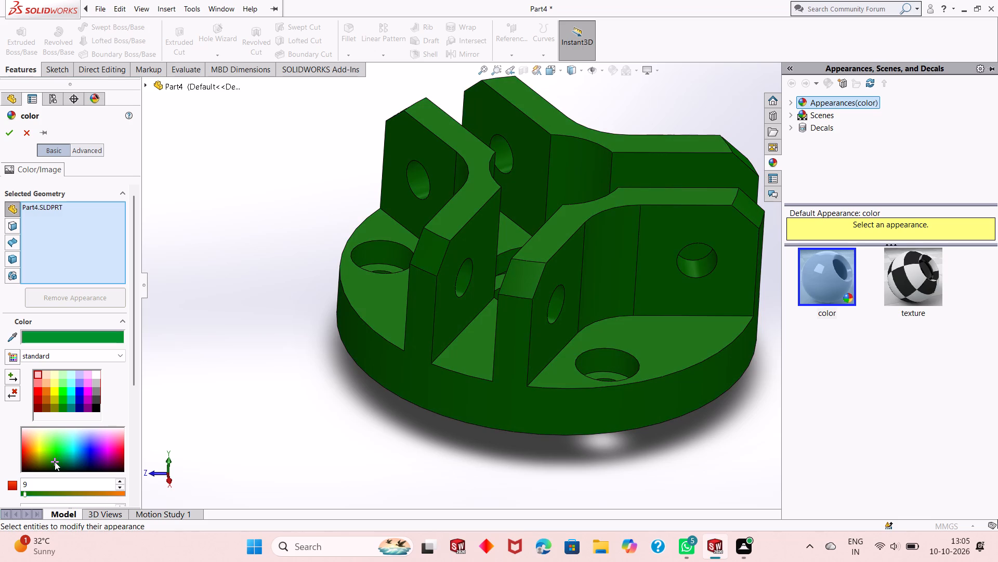
pyautogui.click(62, 460)
pyautogui.click(61, 461)
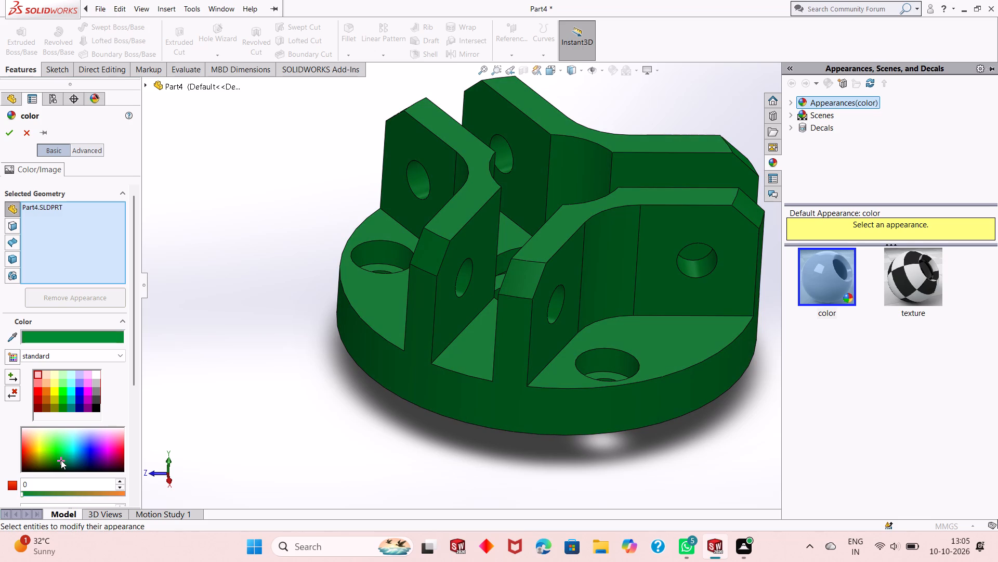
pyautogui.click(61, 460)
pyautogui.click(58, 460)
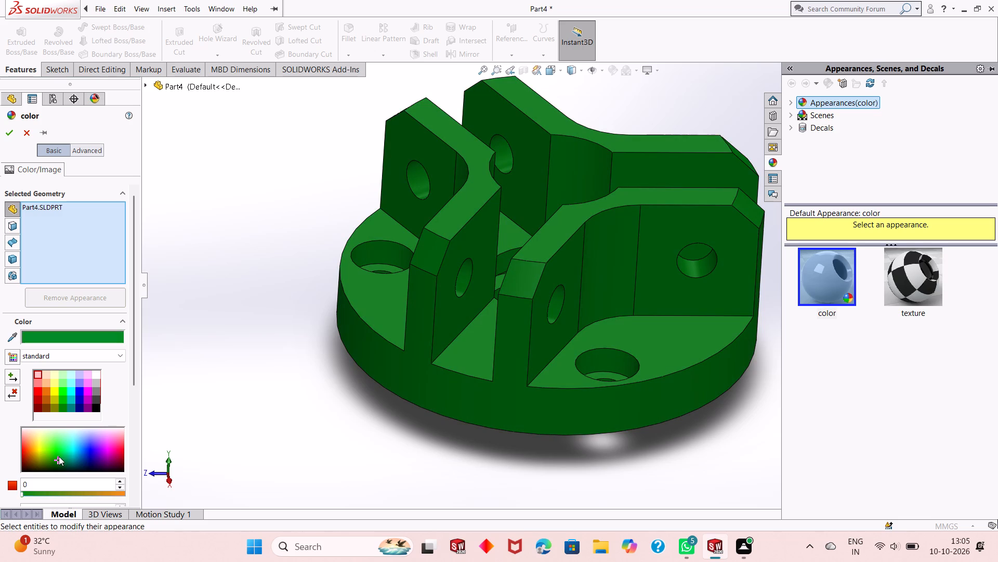
pyautogui.click(59, 456)
pyautogui.click(60, 454)
pyautogui.click(51, 457)
pyautogui.click(46, 461)
pyautogui.click(54, 461)
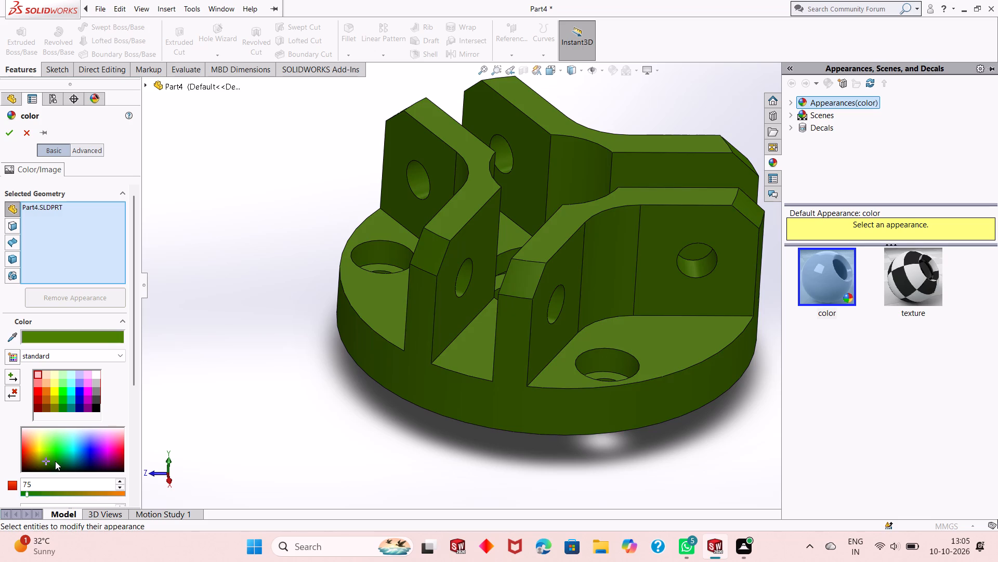
pyautogui.click(63, 461)
pyautogui.click(64, 461)
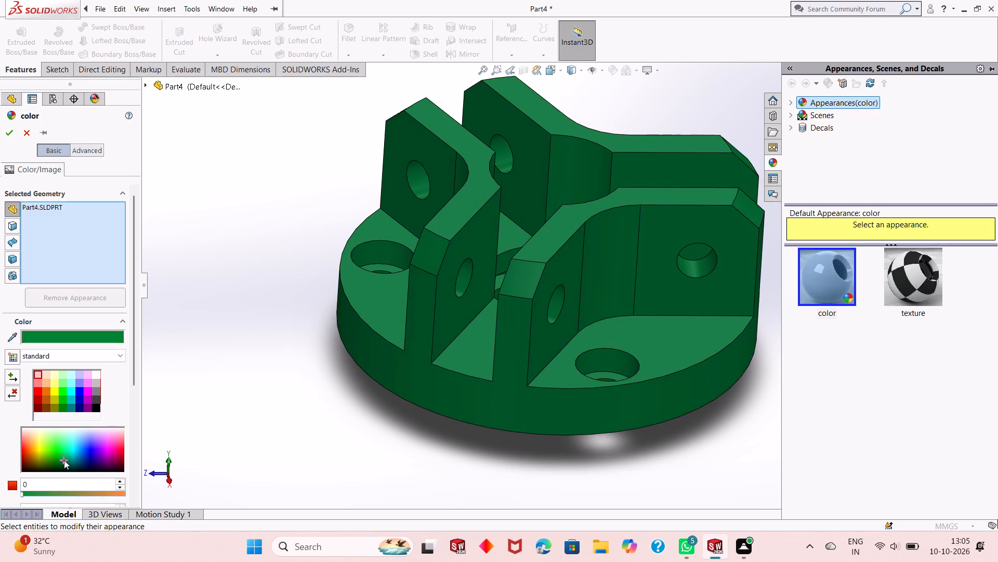
pyautogui.click(4, 127)
pyautogui.click(300, 326)
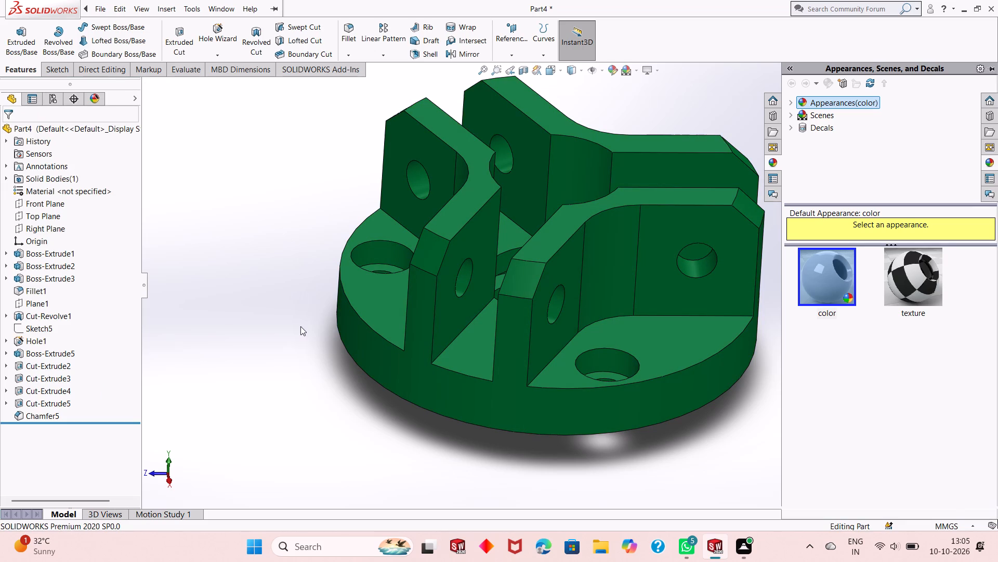
# Apply the polished aluminum metal appearance to the Cut-Extrude5 feature through its hole in the nearest angled wall.
pyautogui.scroll(2, 495, 281)
pyautogui.moveTo(503, 270); pyautogui.dragTo(506, 301, button='middle')
pyautogui.click(989, 164)
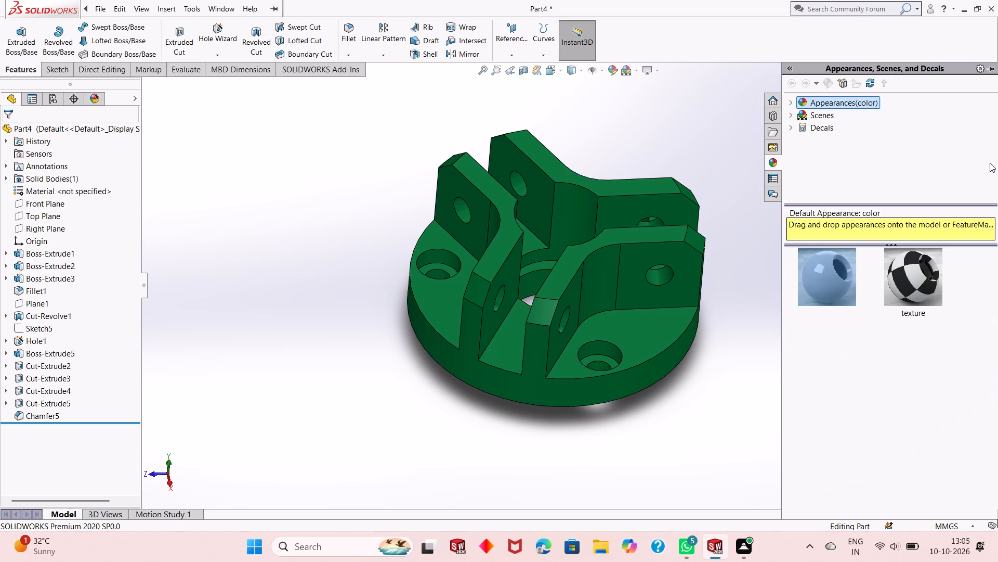
pyautogui.click(794, 97)
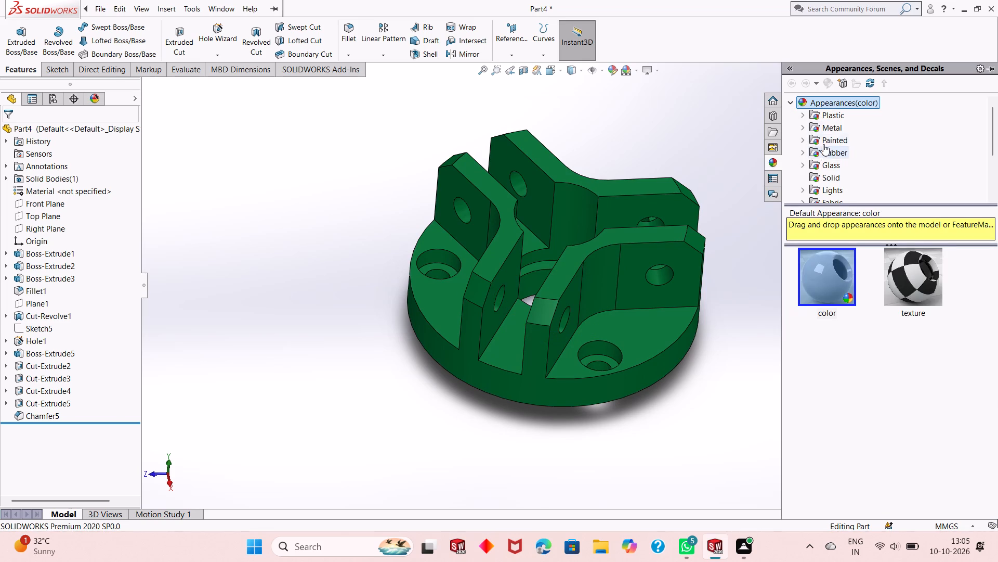
pyautogui.click(829, 130)
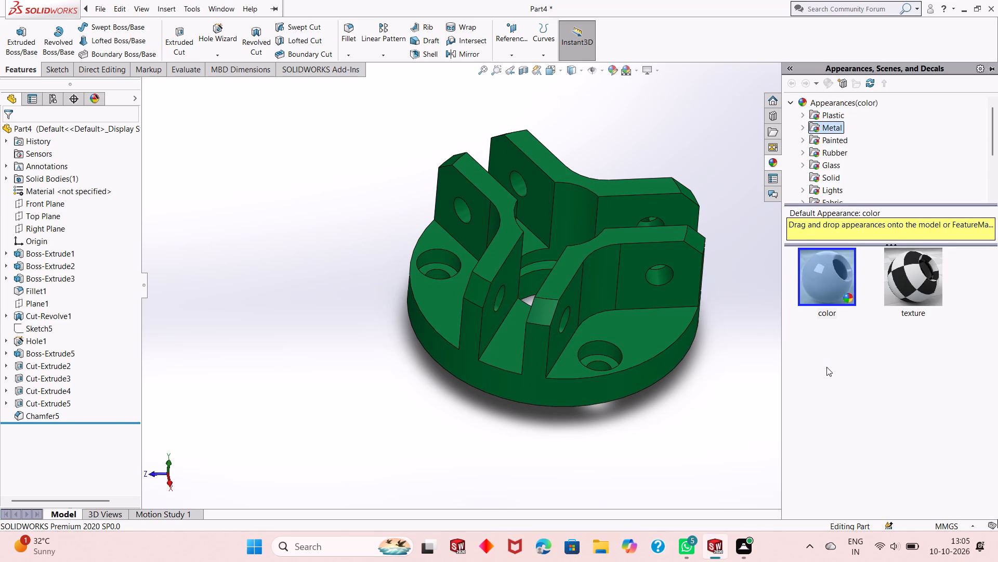
pyautogui.moveTo(826, 367); pyautogui.dragTo(671, 273)
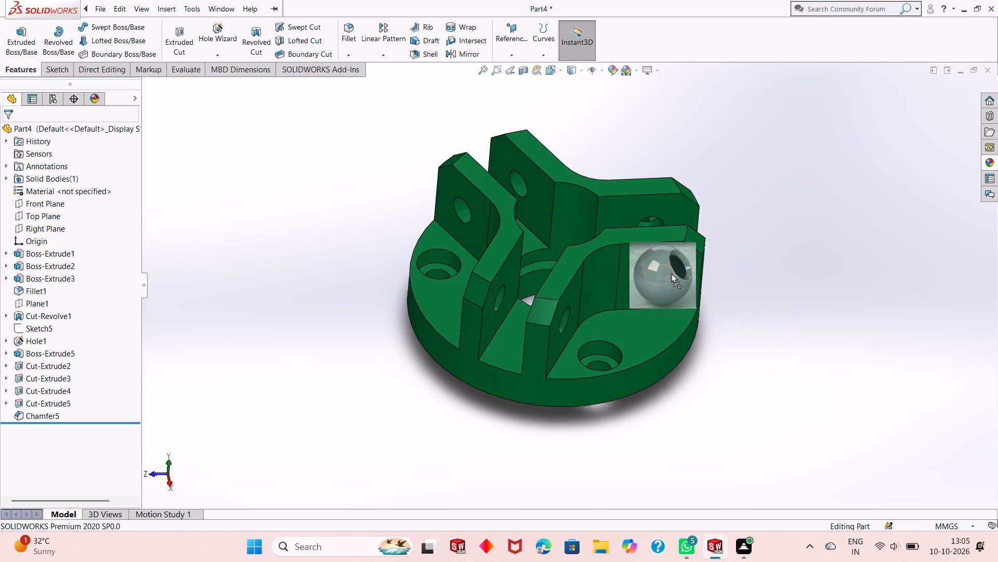
pyautogui.moveTo(671, 273); pyautogui.dragTo(661, 277)
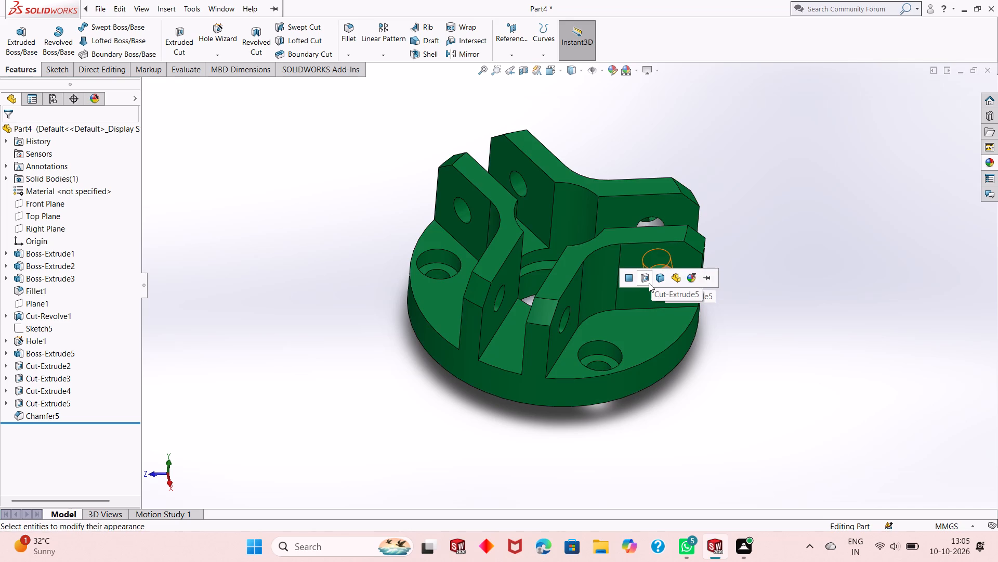
pyautogui.click(642, 277)
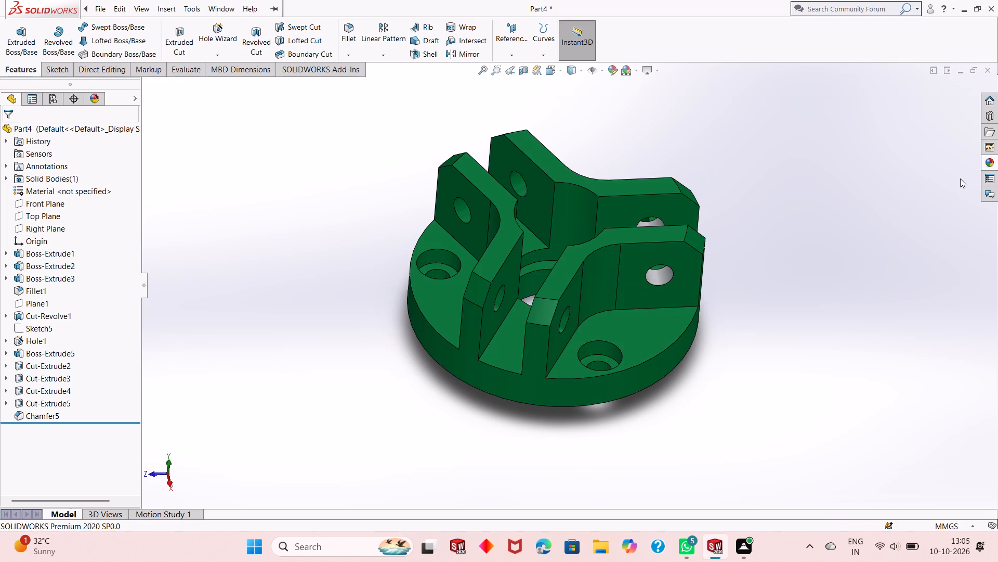
# Apply the polished aluminum appearance to the remaining wall holes as features, Cut-Extrude3 and Cut-Extrude4.
pyautogui.click(989, 165)
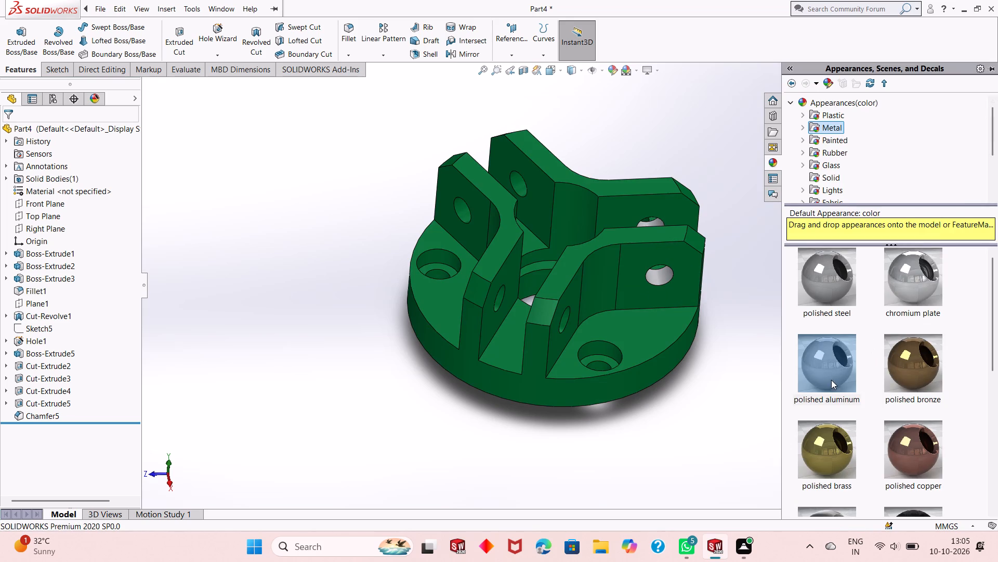
pyautogui.moveTo(831, 378); pyautogui.dragTo(561, 325)
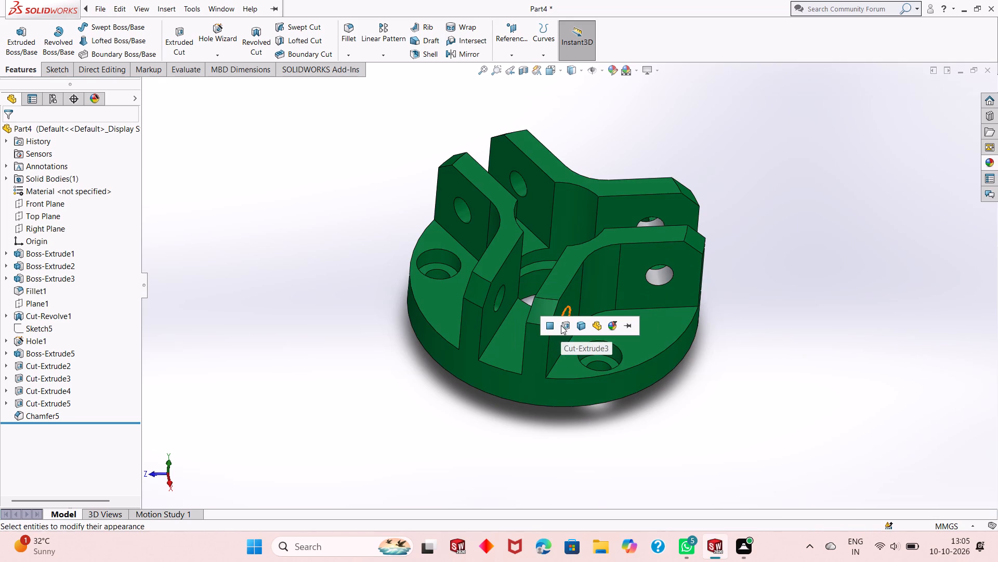
pyautogui.click(561, 325)
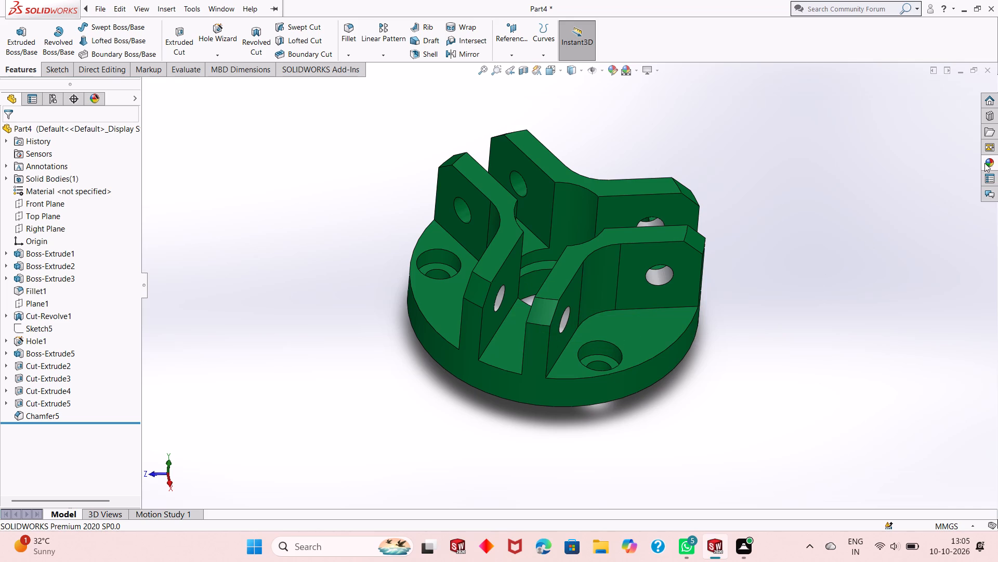
pyautogui.click(985, 162)
pyautogui.moveTo(836, 361); pyautogui.dragTo(478, 217)
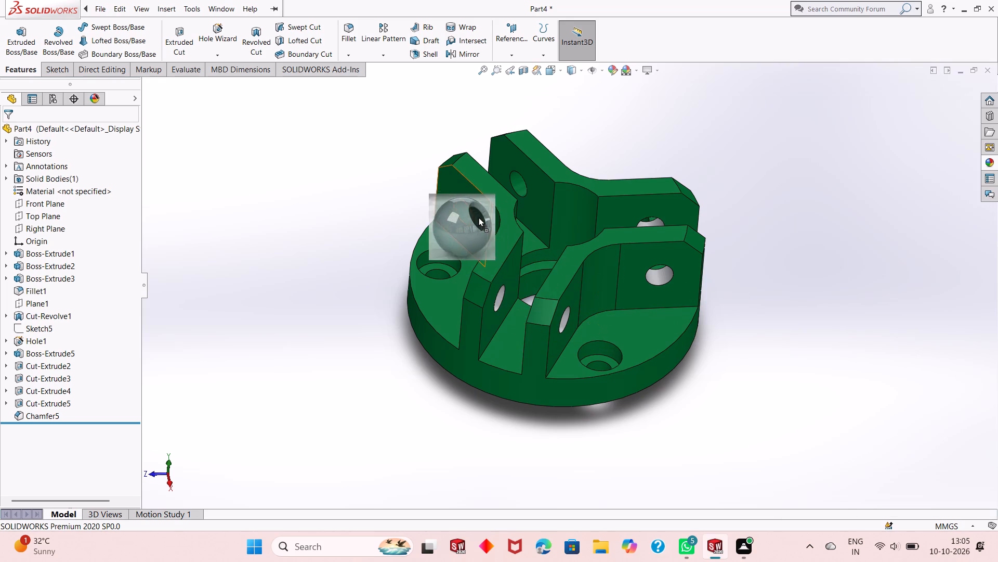
pyautogui.moveTo(478, 217); pyautogui.dragTo(466, 208)
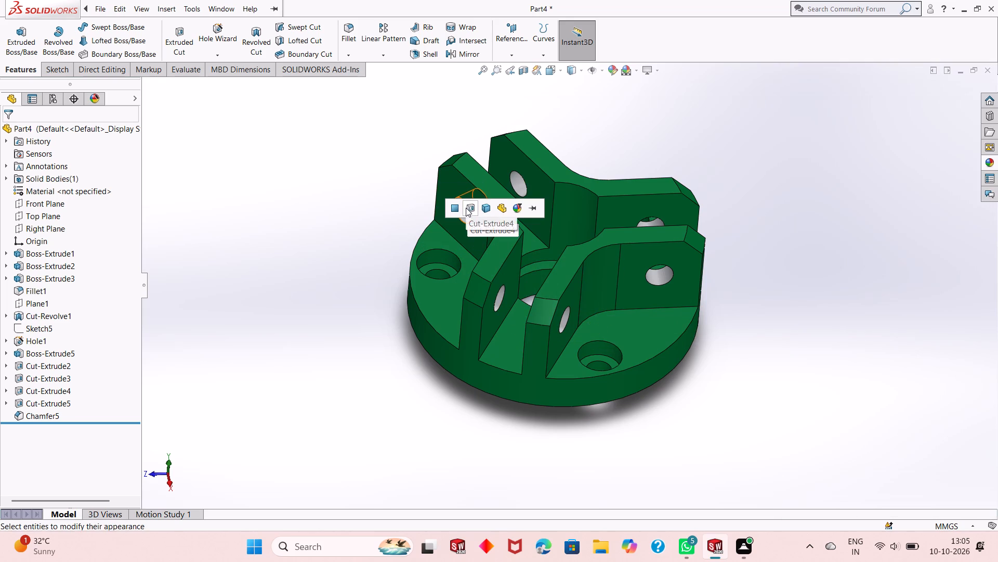
pyautogui.click(466, 208)
# Apply polished aluminum to only the counterbore's side face and the smaller bore's side face of the flange hole beside the nearest angled wall.
pyautogui.moveTo(672, 346); pyautogui.dragTo(613, 382, button='middle')
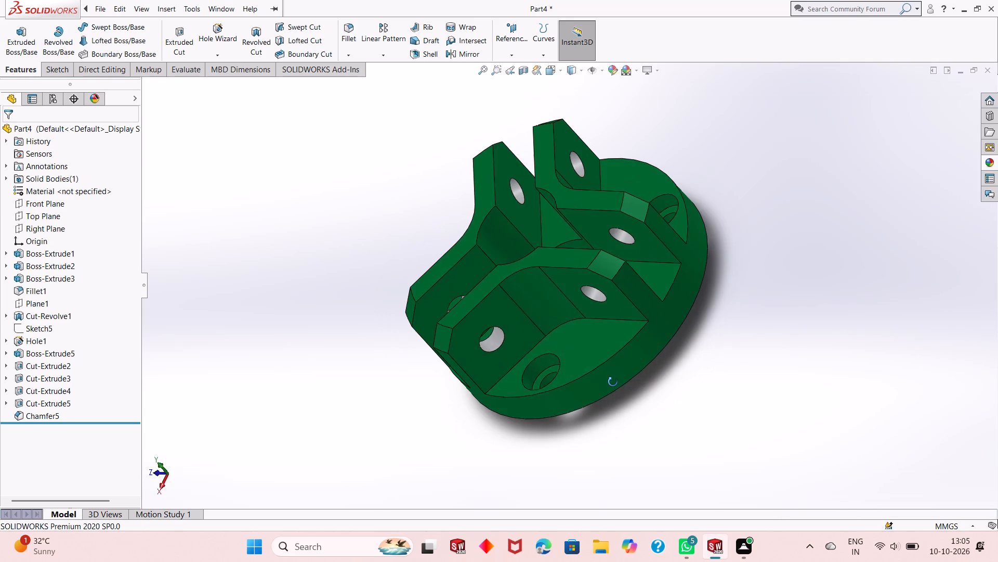
pyautogui.moveTo(613, 382); pyautogui.dragTo(638, 337, button='middle')
pyautogui.scroll(2, 590, 414)
pyautogui.moveTo(590, 324); pyautogui.dragTo(597, 381, button='middle')
pyautogui.scroll(-2, 597, 381)
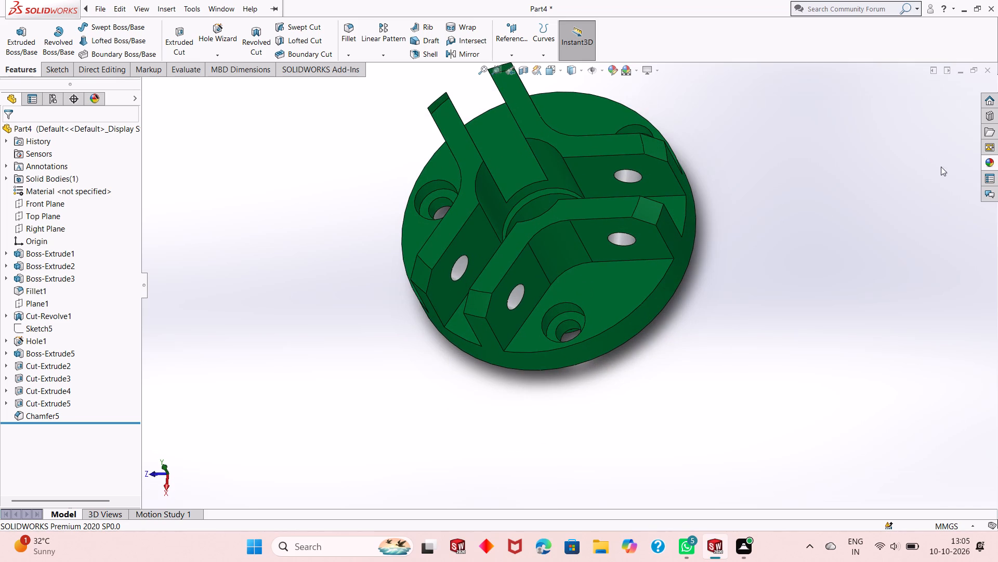
pyautogui.scroll(-3, 514, 244)
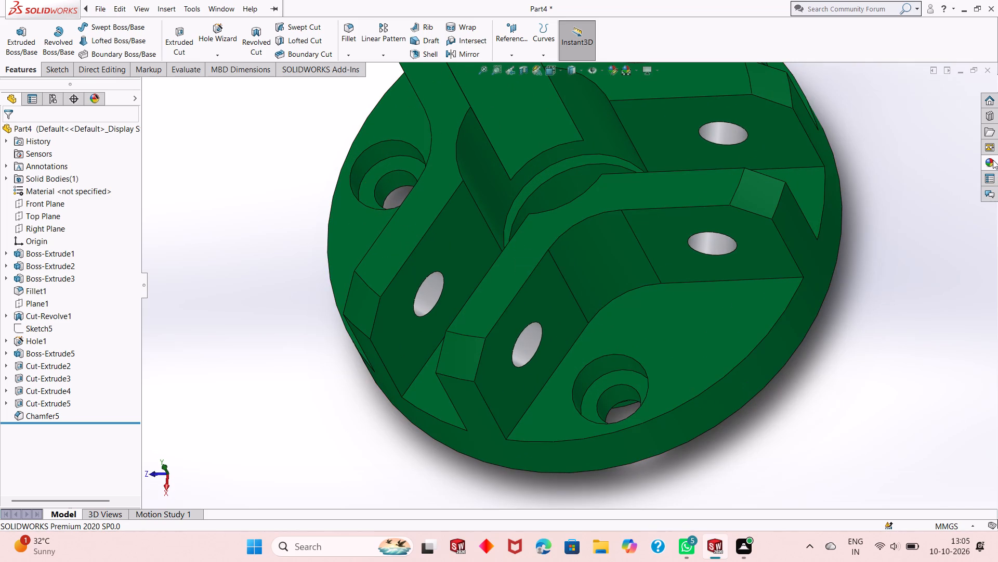
pyautogui.click(993, 160)
pyautogui.moveTo(817, 381); pyautogui.dragTo(589, 375)
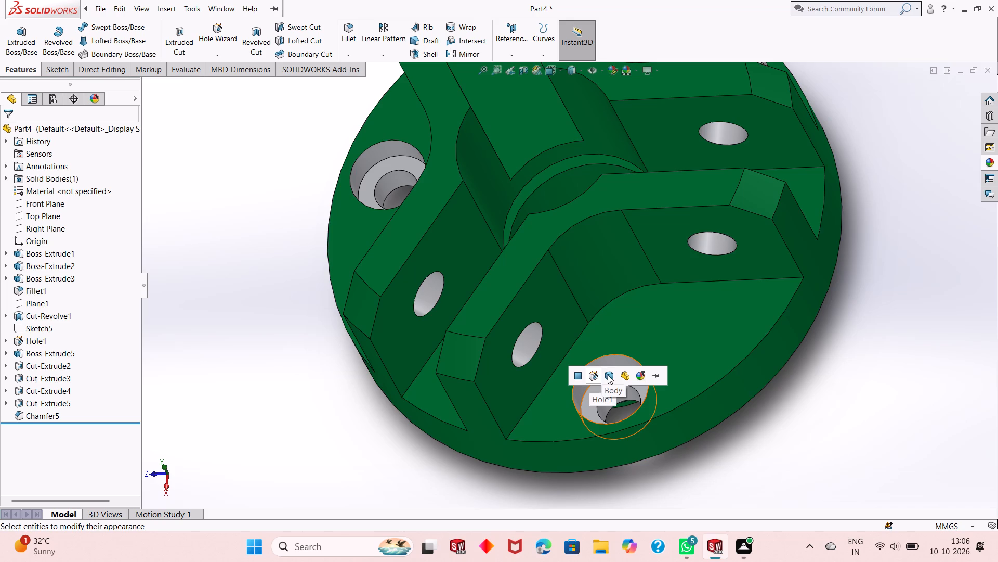
pyautogui.click(575, 377)
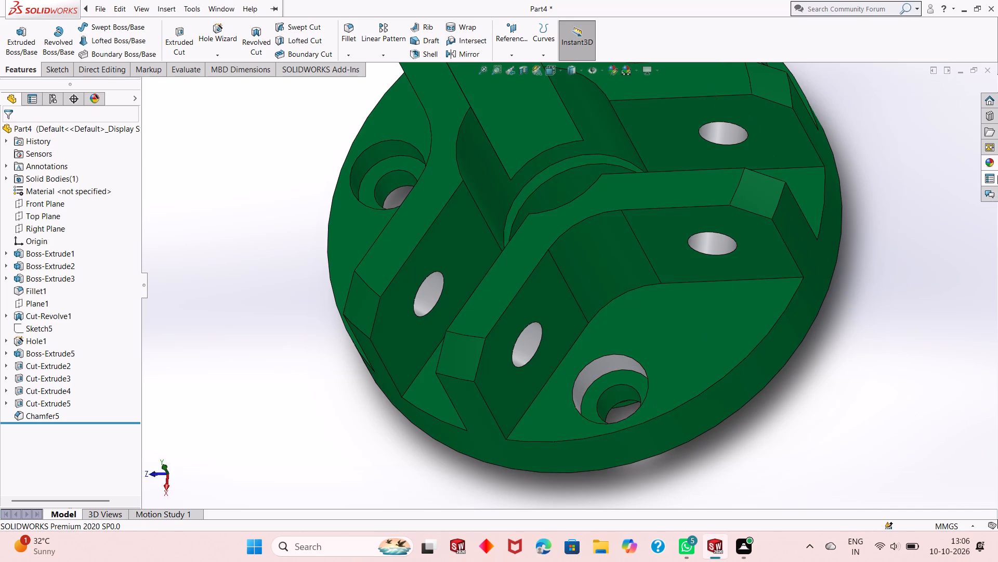
pyautogui.click(991, 166)
pyautogui.moveTo(833, 363); pyautogui.dragTo(688, 375)
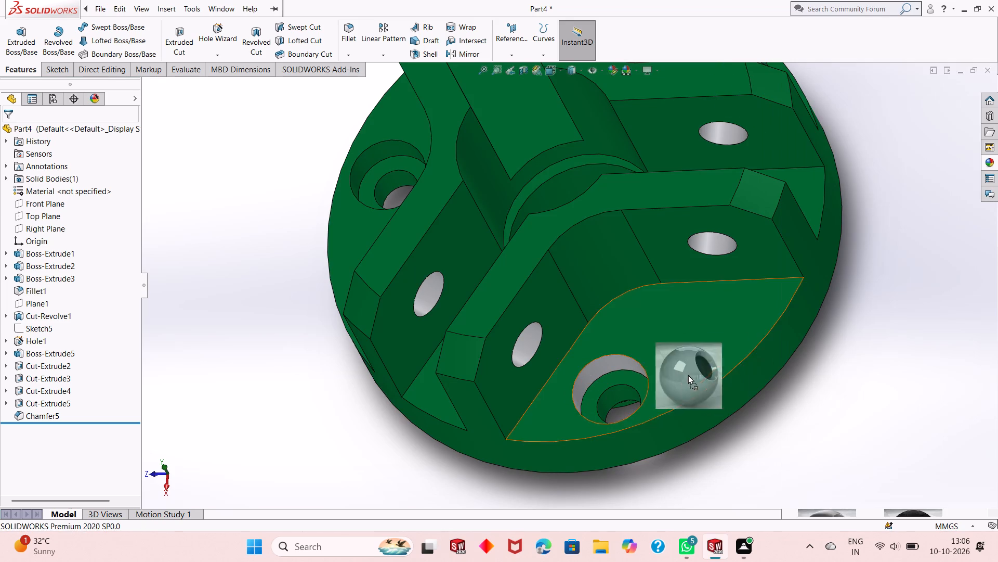
pyautogui.moveTo(688, 375); pyautogui.dragTo(608, 392)
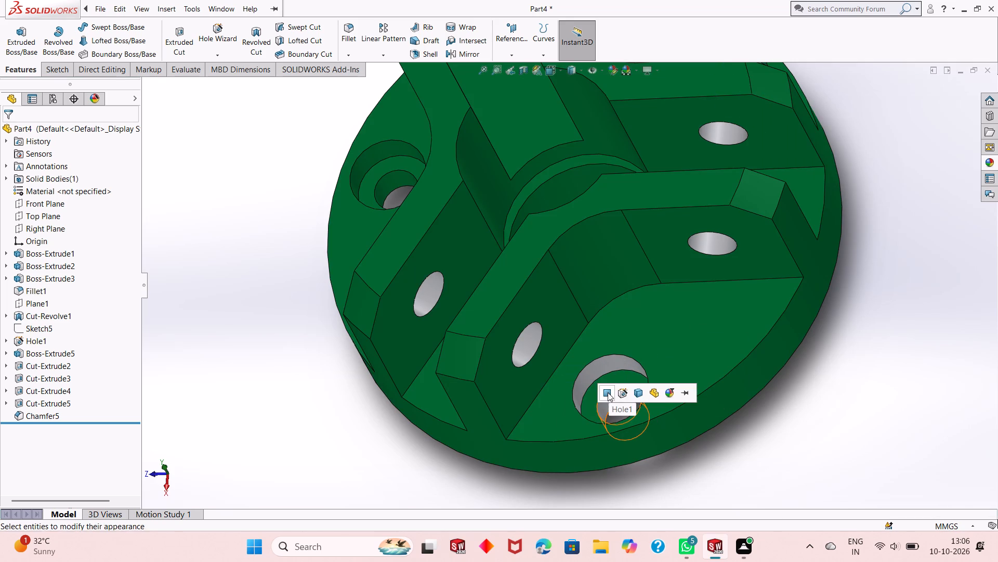
pyautogui.click(608, 392)
# Apply polished aluminum to the counterbore and smaller bore side faces of the neighbouring counterbored flange hole.
pyautogui.scroll(-4, 401, 223)
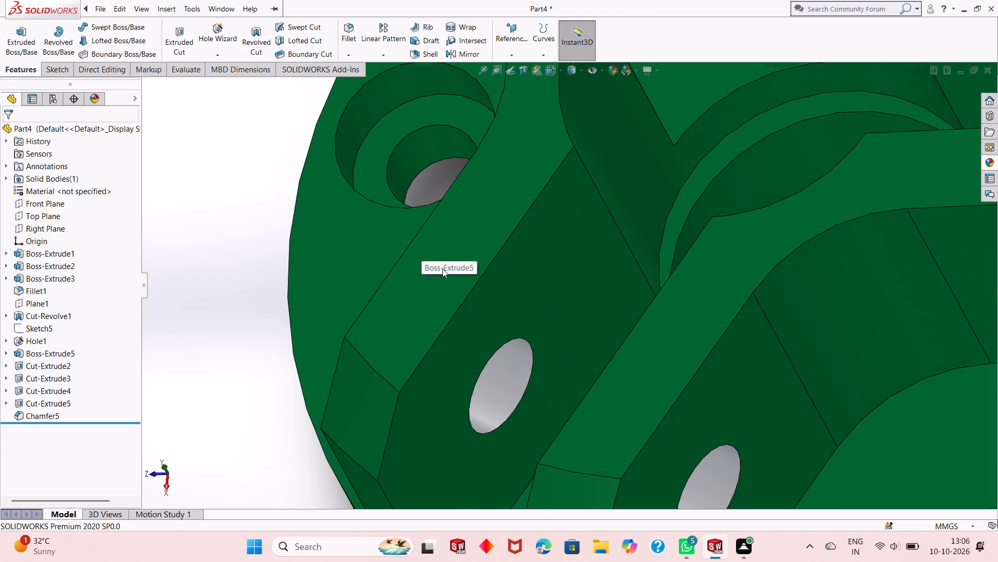
pyautogui.scroll(4, 471, 291)
pyautogui.scroll(-1, 491, 183)
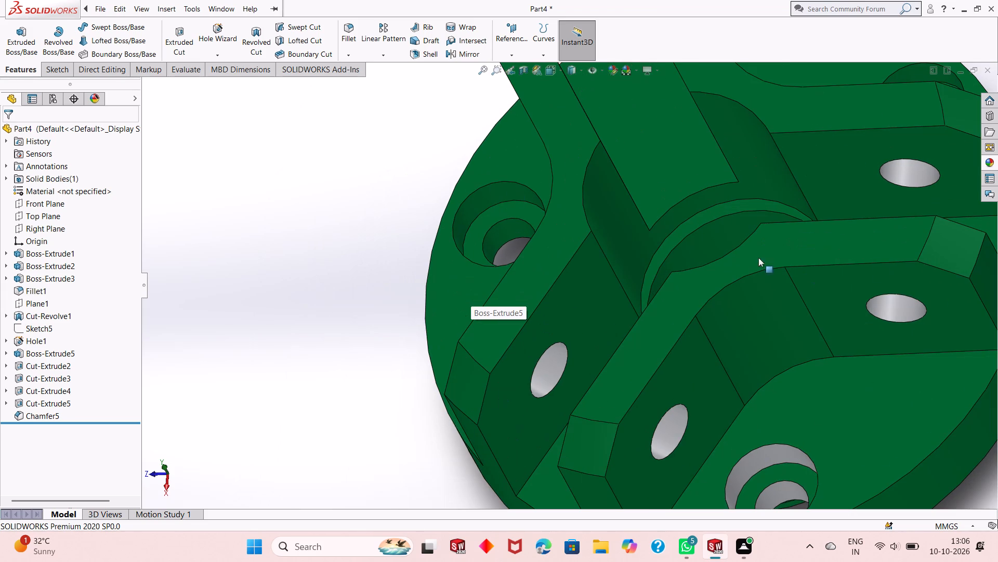
pyautogui.click(991, 164)
pyautogui.moveTo(825, 363); pyautogui.dragTo(724, 309)
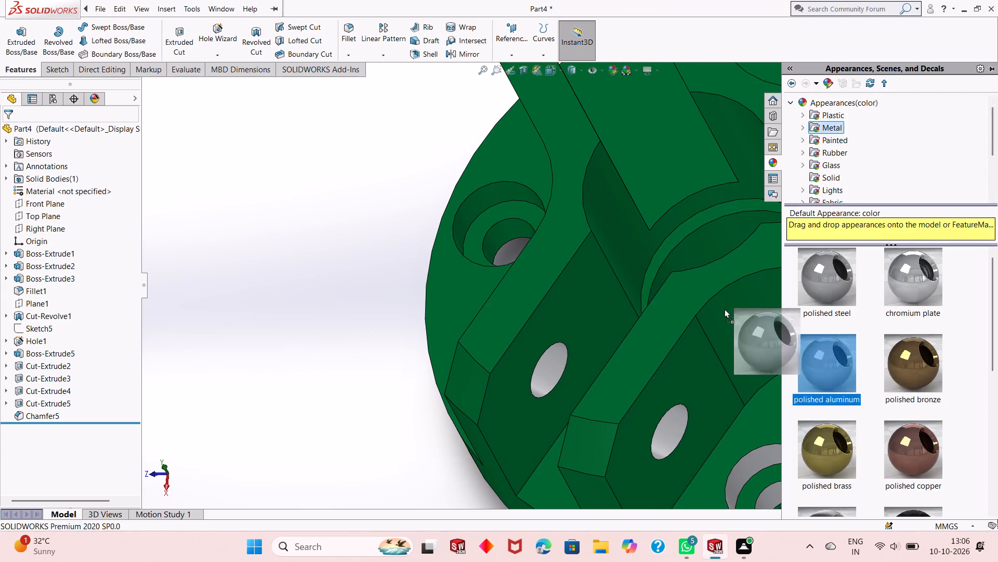
pyautogui.moveTo(724, 309); pyautogui.dragTo(494, 194)
pyautogui.click(494, 194)
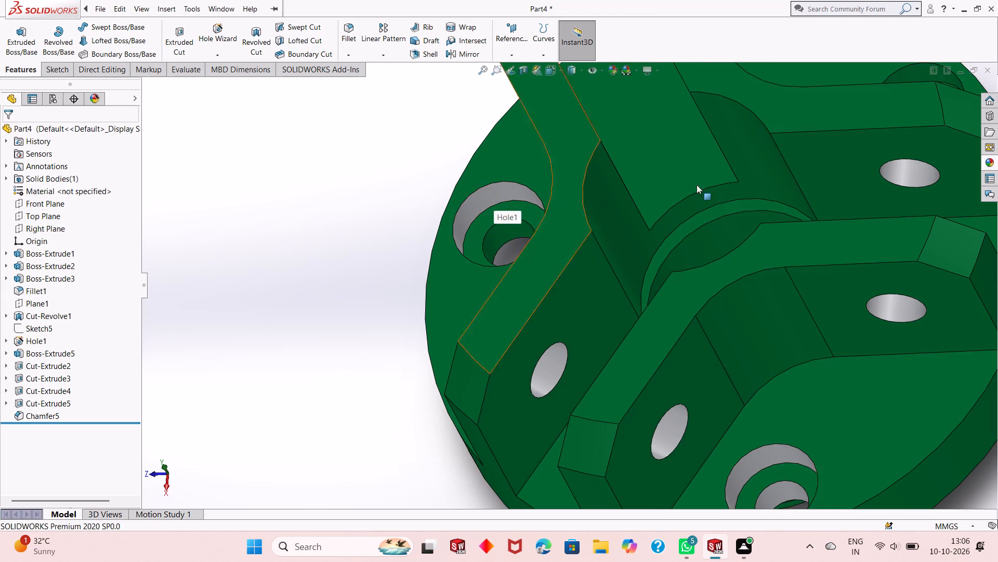
pyautogui.click(986, 161)
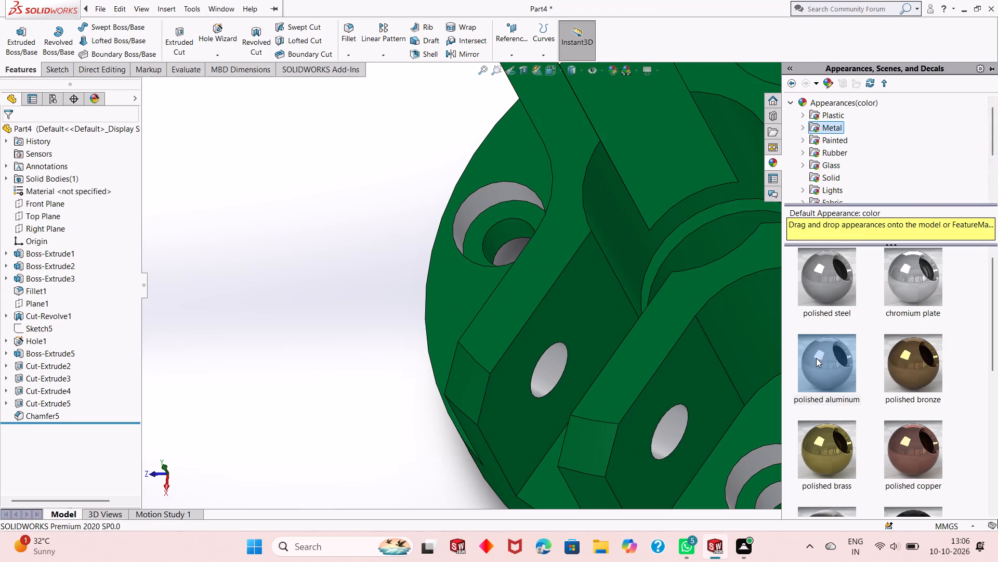
pyautogui.moveTo(816, 358); pyautogui.dragTo(503, 234)
pyautogui.click(503, 234)
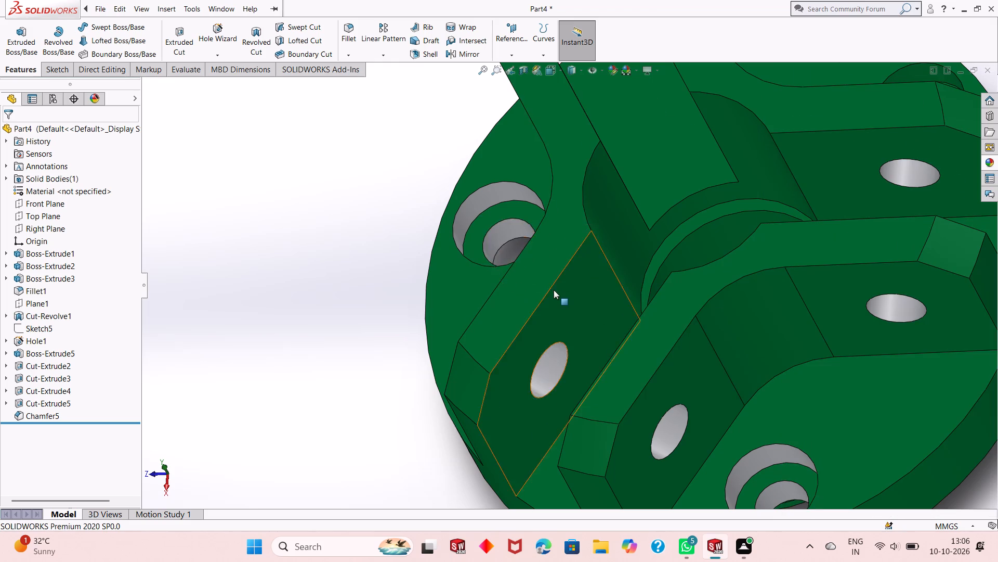
# Apply polished aluminum to the counterbore and smaller bore side faces of the remaining green counterbored flange hole.
pyautogui.scroll(3, 554, 290)
pyautogui.scroll(-3, 796, 151)
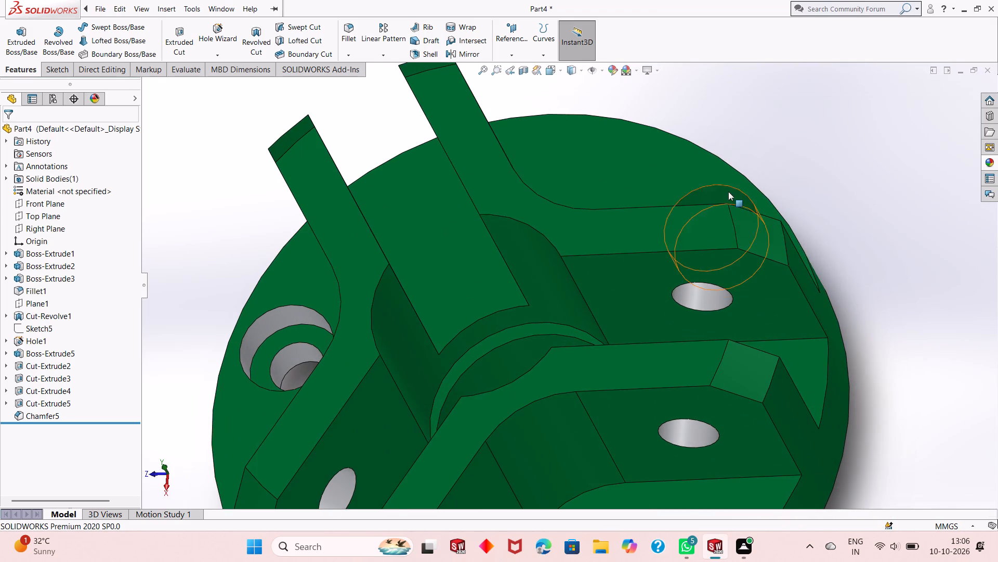
pyautogui.moveTo(728, 191); pyautogui.dragTo(714, 259, button='middle')
pyautogui.click(990, 163)
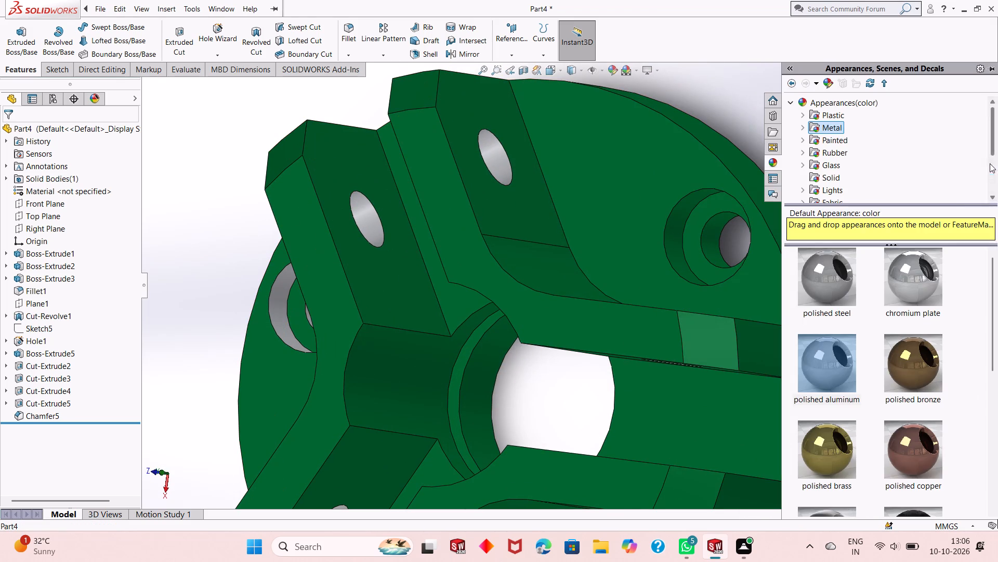
pyautogui.moveTo(842, 364); pyautogui.dragTo(695, 183)
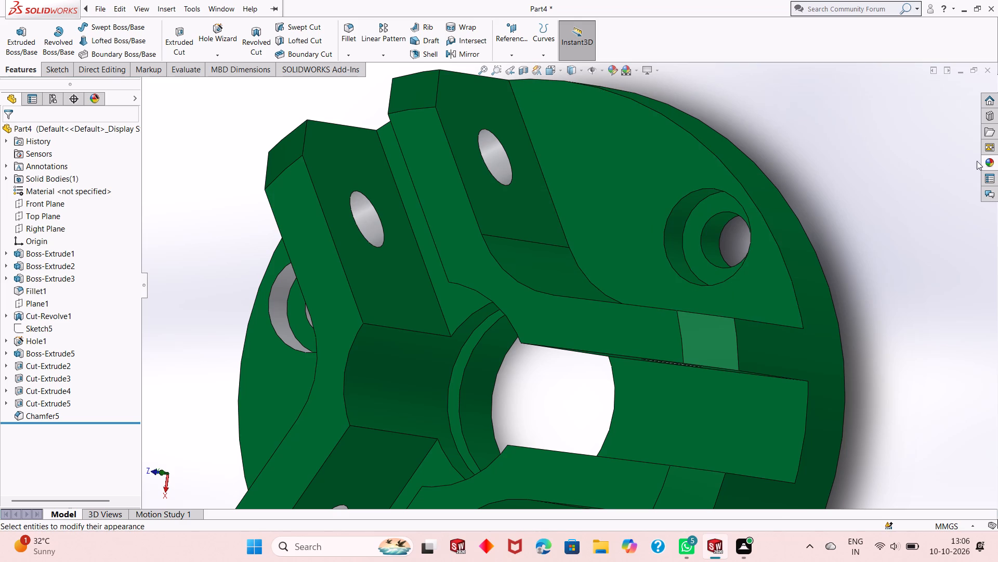
pyautogui.click(990, 159)
pyautogui.moveTo(833, 350); pyautogui.dragTo(712, 221)
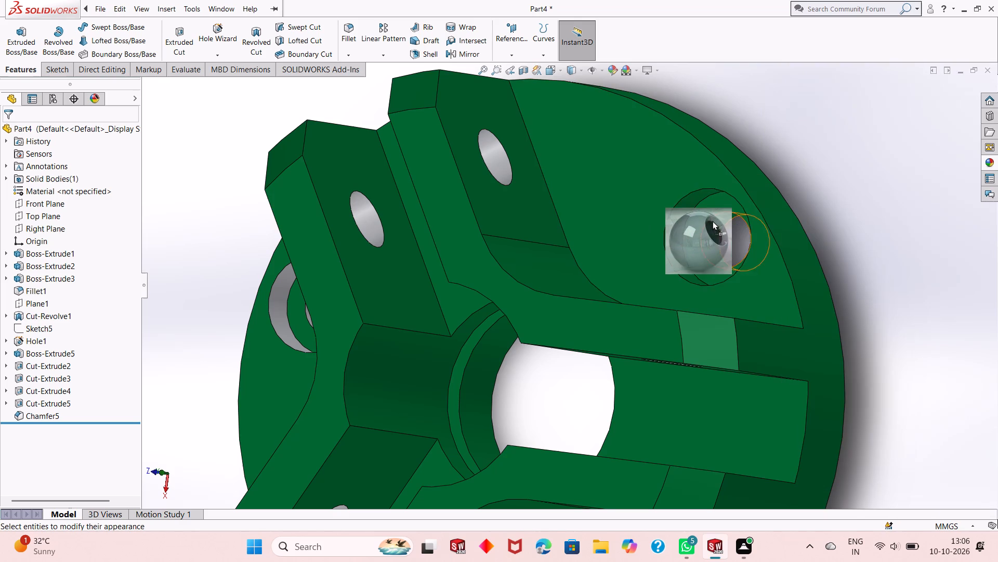
pyautogui.moveTo(712, 221); pyautogui.dragTo(691, 193)
pyautogui.click(691, 193)
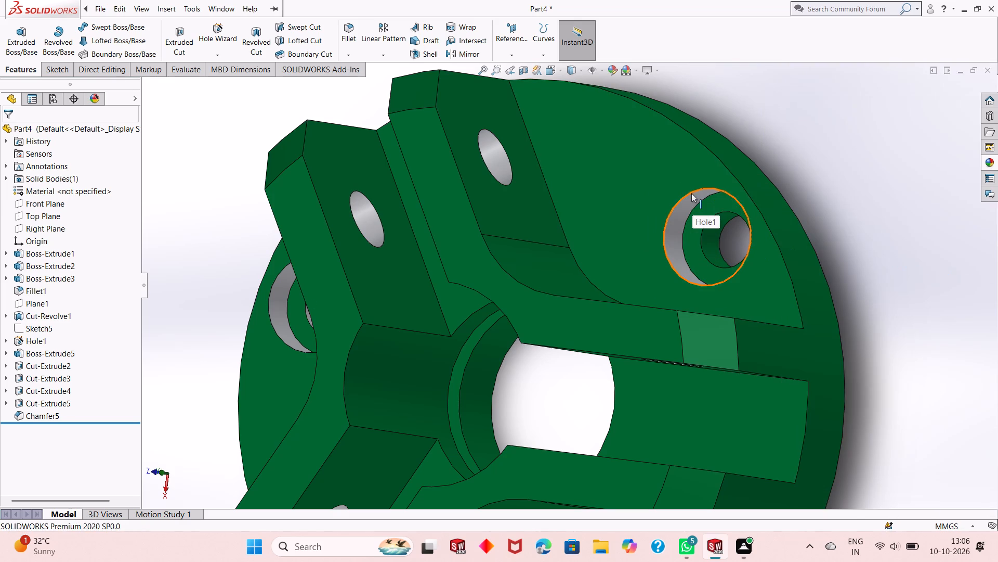
pyautogui.click(994, 159)
pyautogui.moveTo(845, 362); pyautogui.dragTo(728, 215)
pyautogui.click(728, 215)
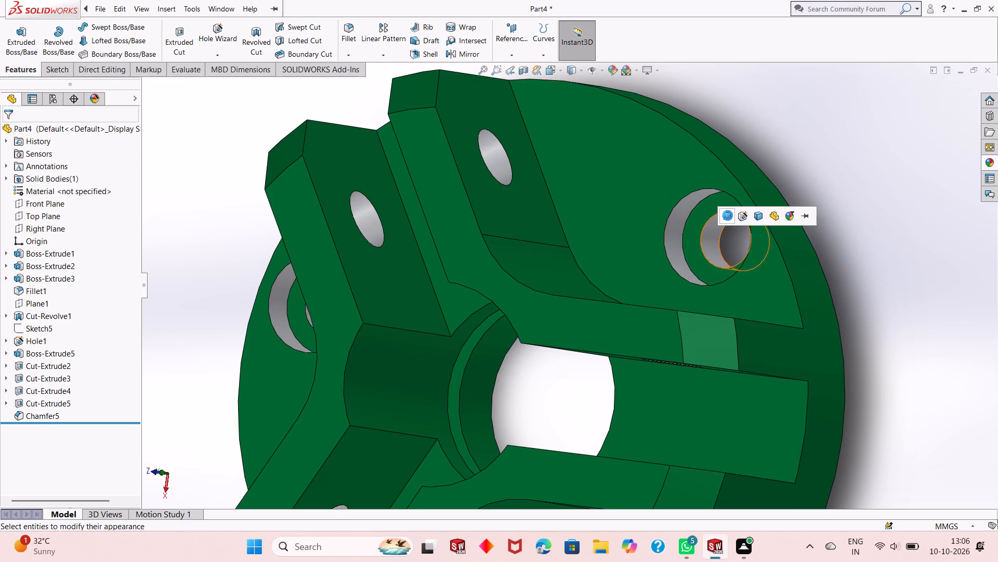
# Apply polished aluminum to the curved inner wall face around the central opening and to the cylindrical bore face below its ledge.
pyautogui.scroll(2, 718, 302)
pyautogui.scroll(3, 668, 347)
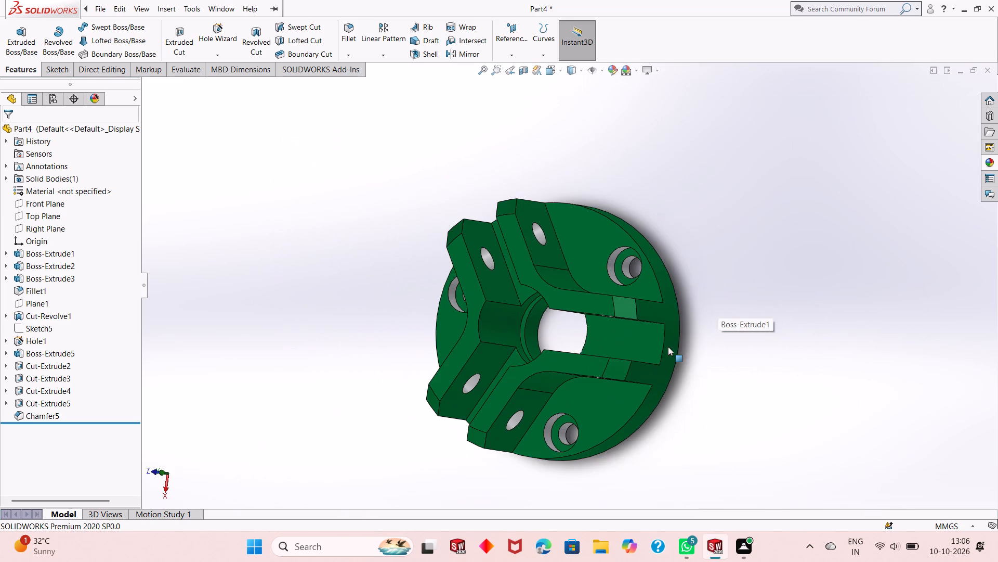
pyautogui.scroll(-3, 595, 346)
pyautogui.scroll(-1, 544, 342)
pyautogui.moveTo(553, 329); pyautogui.dragTo(561, 316, button='middle')
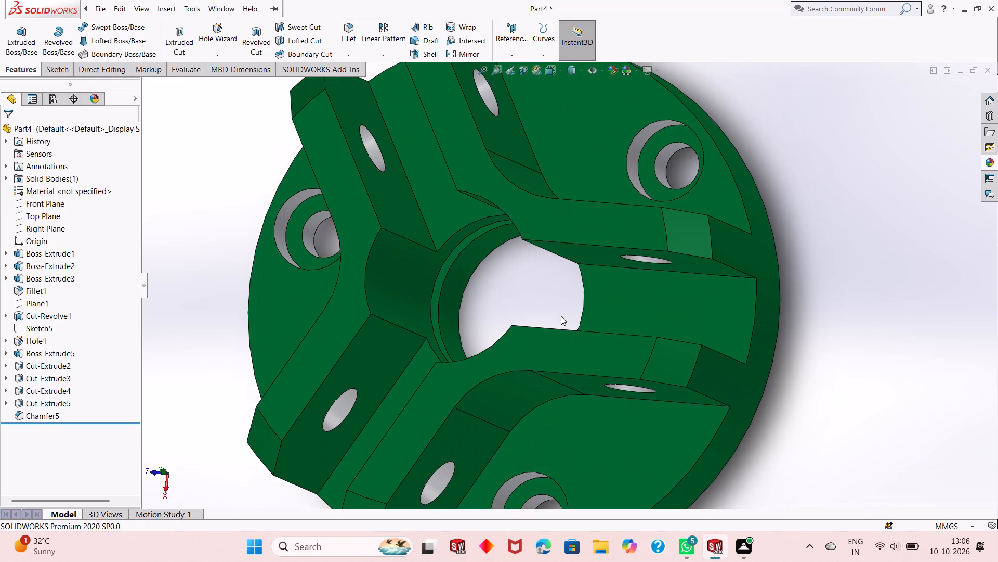
pyautogui.click(989, 158)
pyautogui.moveTo(826, 371); pyautogui.dragTo(400, 290)
pyautogui.click(400, 290)
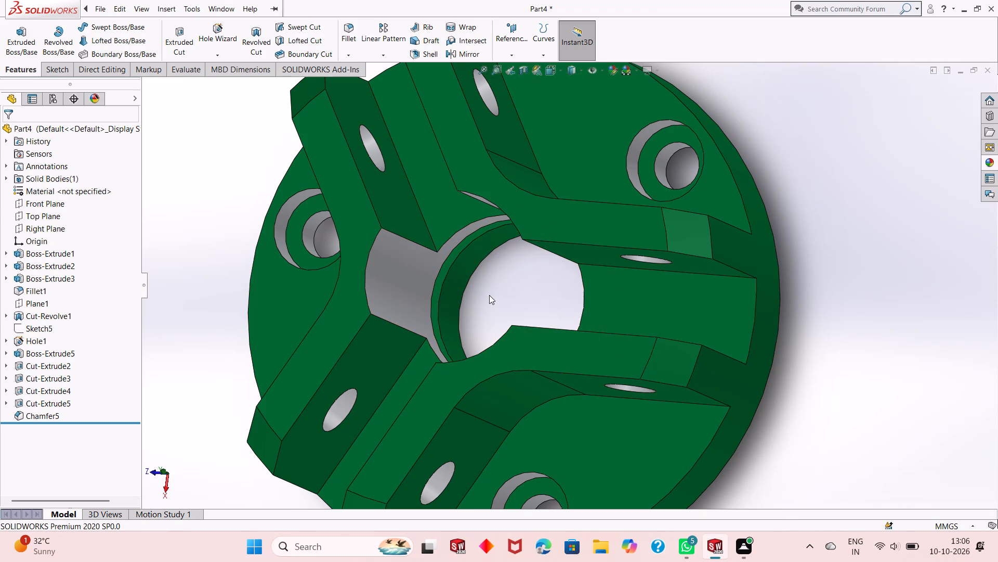
pyautogui.scroll(-2, 489, 295)
pyautogui.click(988, 163)
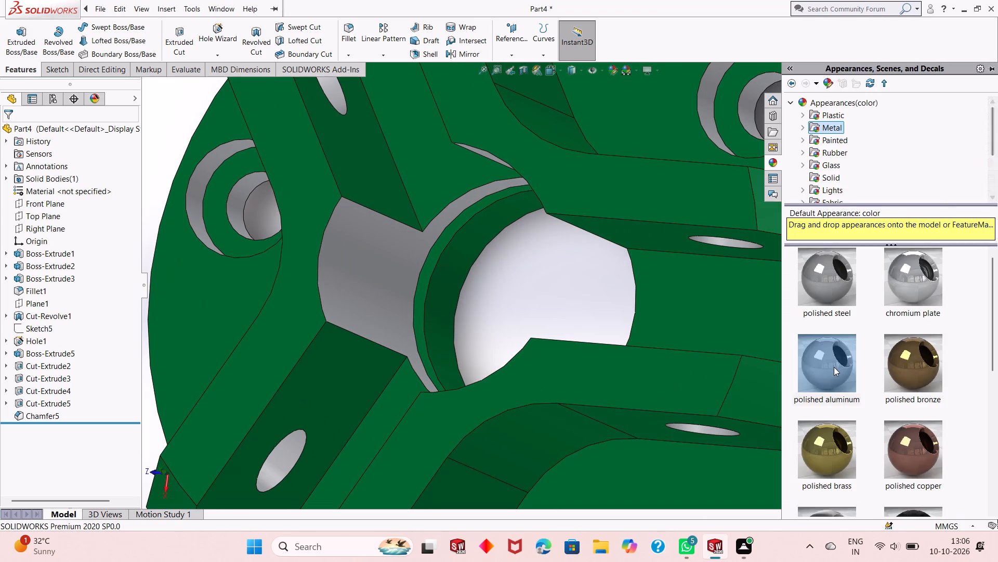
pyautogui.moveTo(834, 367); pyautogui.dragTo(467, 257)
pyautogui.click(467, 257)
# Examine the central bore and flange holes from above and below for faces still lacking the polished aluminum appearance.
pyautogui.scroll(1, 508, 340)
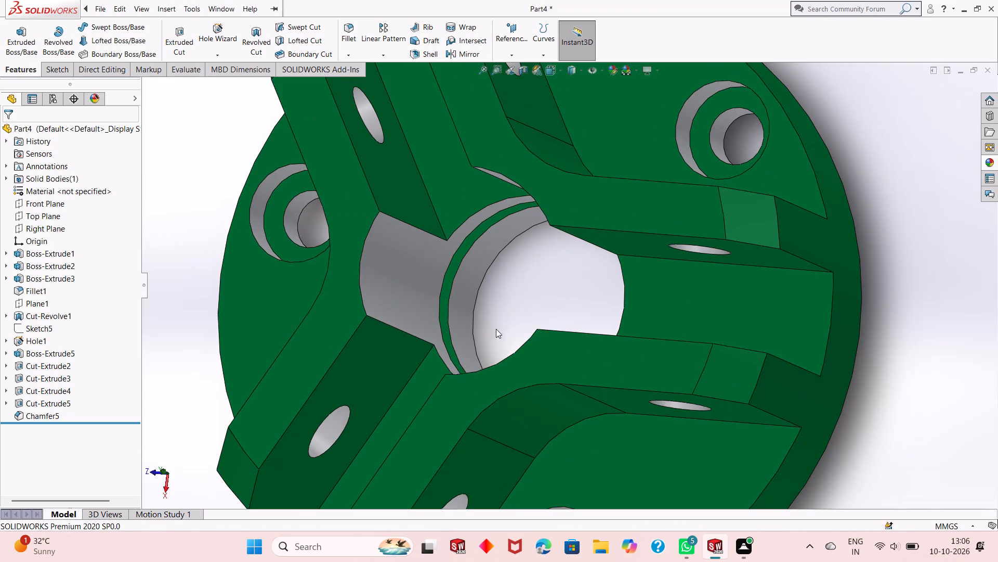
pyautogui.scroll(1, 489, 320)
pyautogui.moveTo(489, 320); pyautogui.dragTo(513, 231, button='middle')
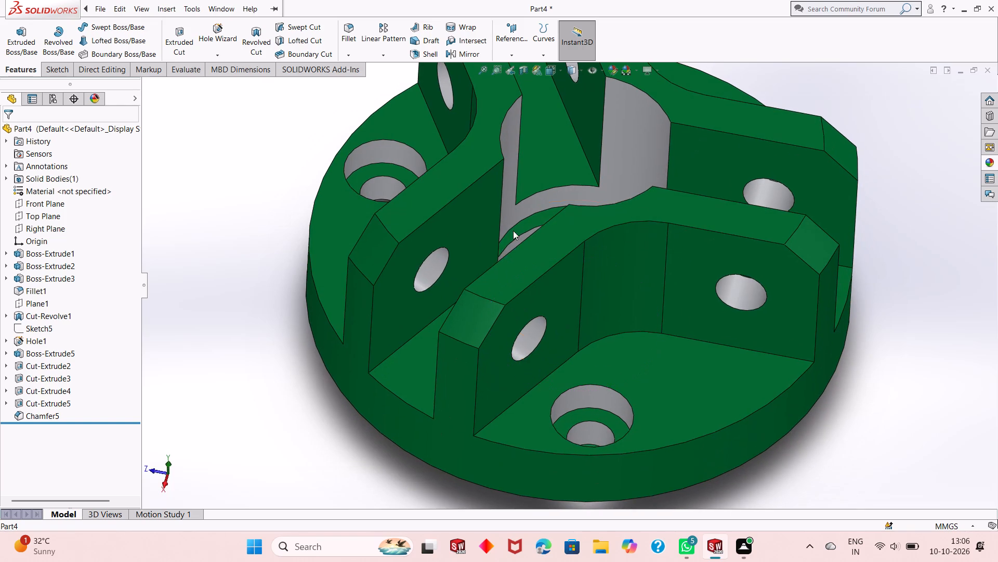
pyautogui.moveTo(583, 374); pyautogui.dragTo(569, 138, button='middle')
pyautogui.scroll(3, 662, 423)
pyautogui.moveTo(624, 467); pyautogui.dragTo(626, 464, button='middle')
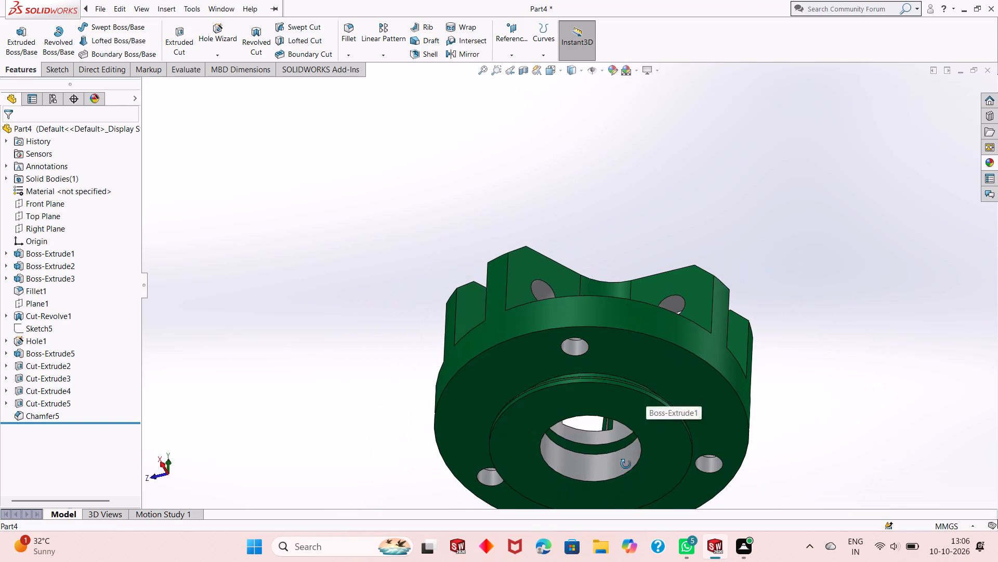
pyautogui.moveTo(626, 464); pyautogui.dragTo(614, 464, button='middle')
pyautogui.scroll(-3, 610, 441)
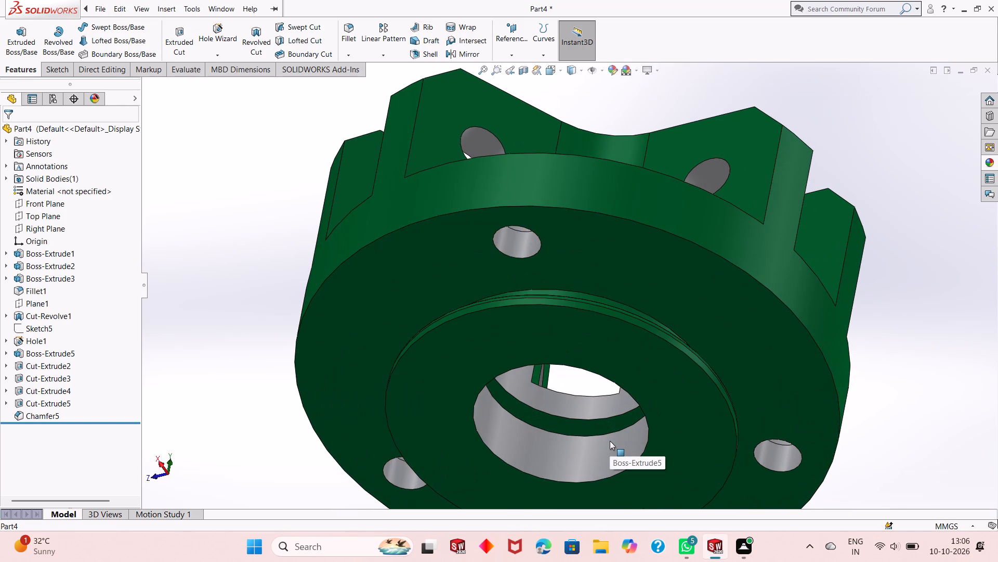
pyautogui.scroll(1, 610, 441)
pyautogui.moveTo(610, 441); pyautogui.dragTo(595, 470, button='middle')
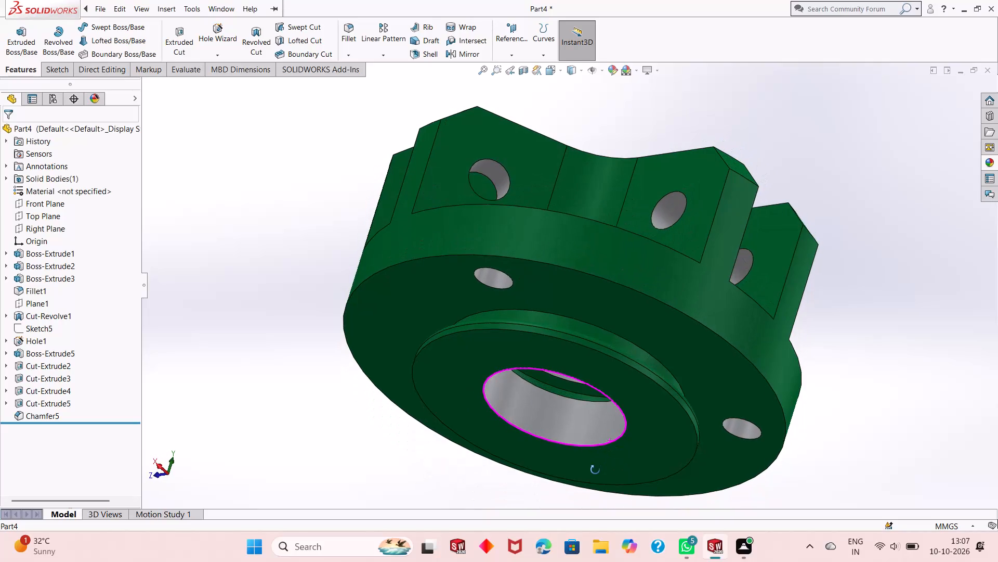
pyautogui.moveTo(595, 470); pyautogui.dragTo(612, 432, button='middle')
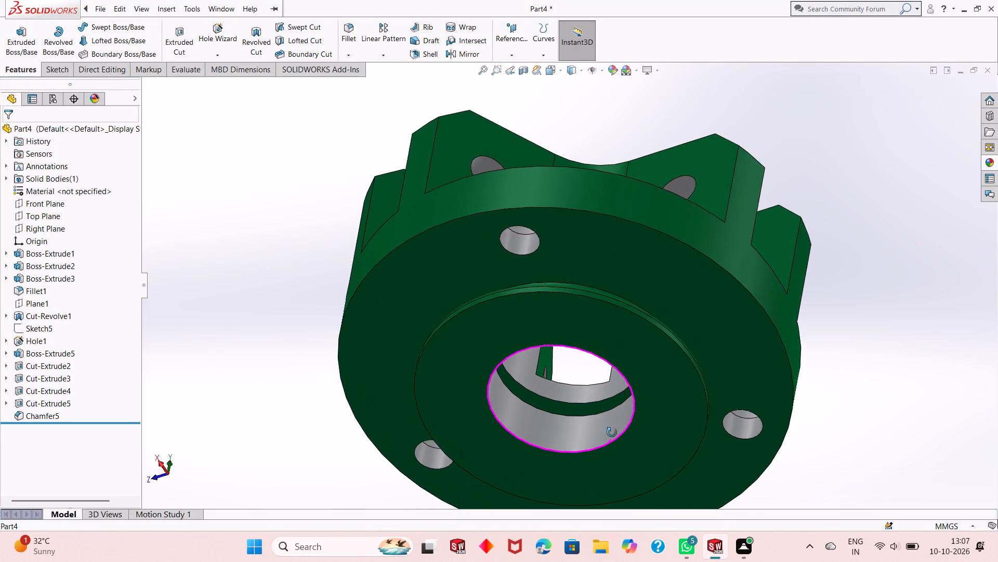
pyautogui.moveTo(612, 432); pyautogui.dragTo(618, 464, button='middle')
pyautogui.moveTo(575, 379); pyautogui.dragTo(580, 397, button='middle')
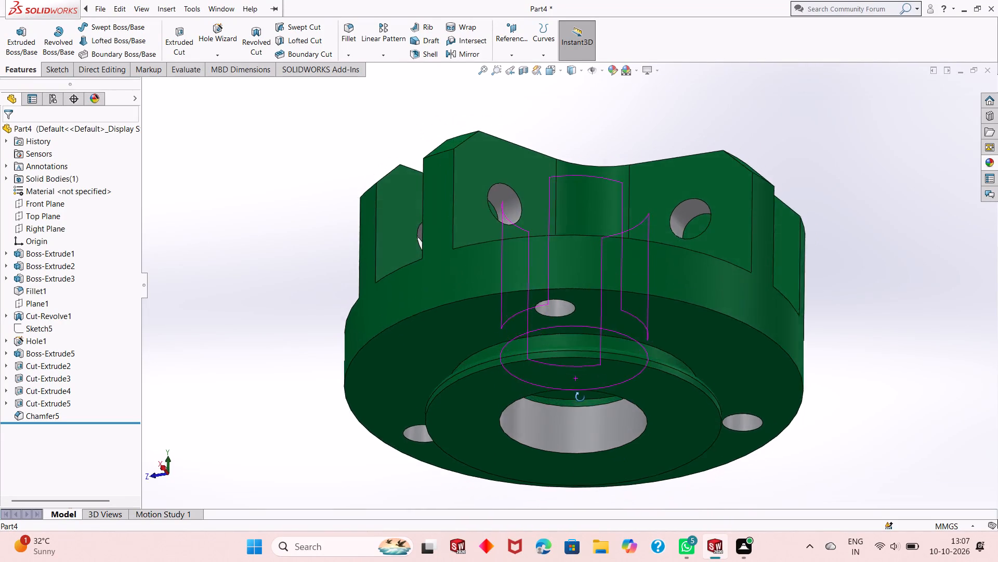
pyautogui.moveTo(580, 397); pyautogui.dragTo(603, 533, button='middle')
pyautogui.moveTo(598, 415); pyautogui.dragTo(602, 515, button='middle')
pyautogui.scroll(-3, 553, 261)
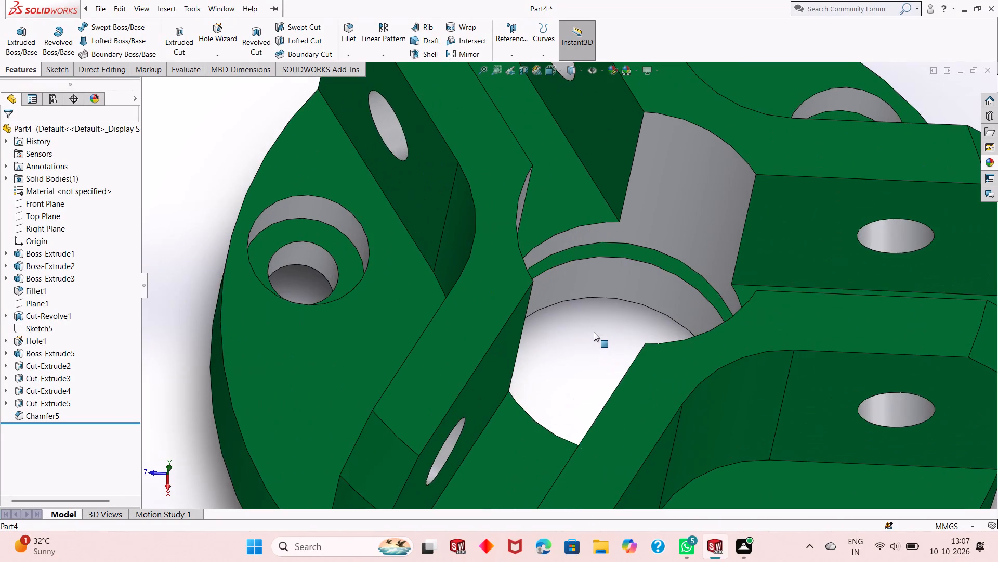
pyautogui.moveTo(596, 333); pyautogui.dragTo(581, 300, button='middle')
pyautogui.scroll(-2, 573, 272)
pyautogui.moveTo(566, 296); pyautogui.dragTo(577, 368, button='middle')
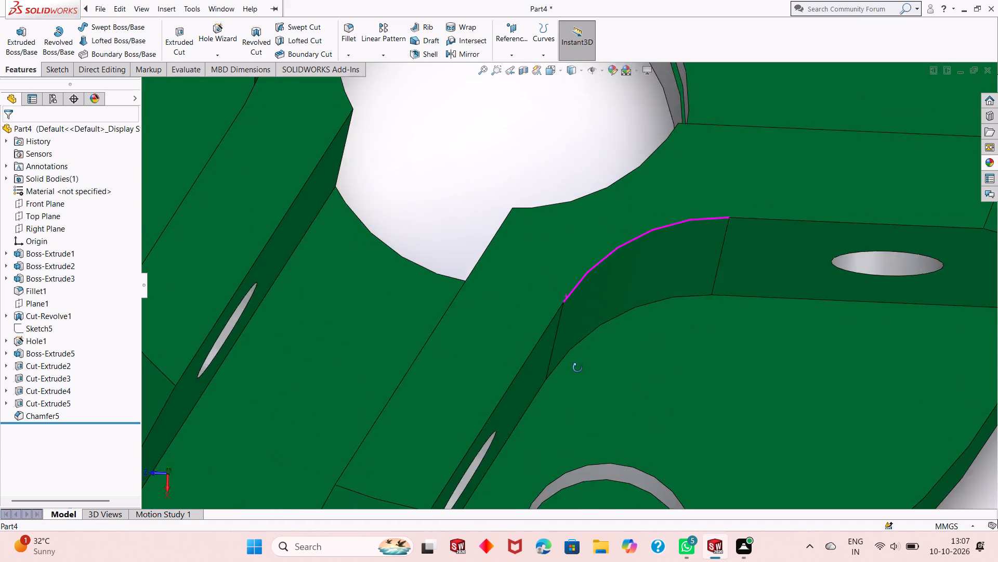
pyautogui.moveTo(577, 368); pyautogui.dragTo(560, 302, button='middle')
pyautogui.scroll(8, 560, 302)
# Apply polished aluminum to the narrow green Cut-Revolve1 side face inside the central bore, reached from the flange's underside.
pyautogui.moveTo(683, 448); pyautogui.dragTo(663, 344, button='middle')
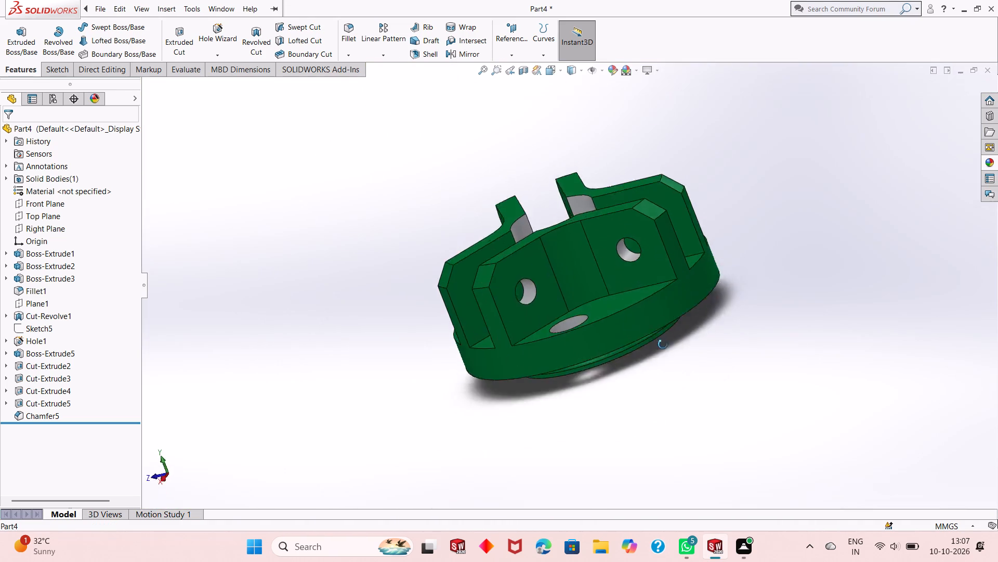
pyautogui.moveTo(663, 344); pyautogui.dragTo(664, 216, button='middle')
pyautogui.scroll(-8, 608, 299)
pyautogui.moveTo(577, 315); pyautogui.dragTo(582, 329, button='middle')
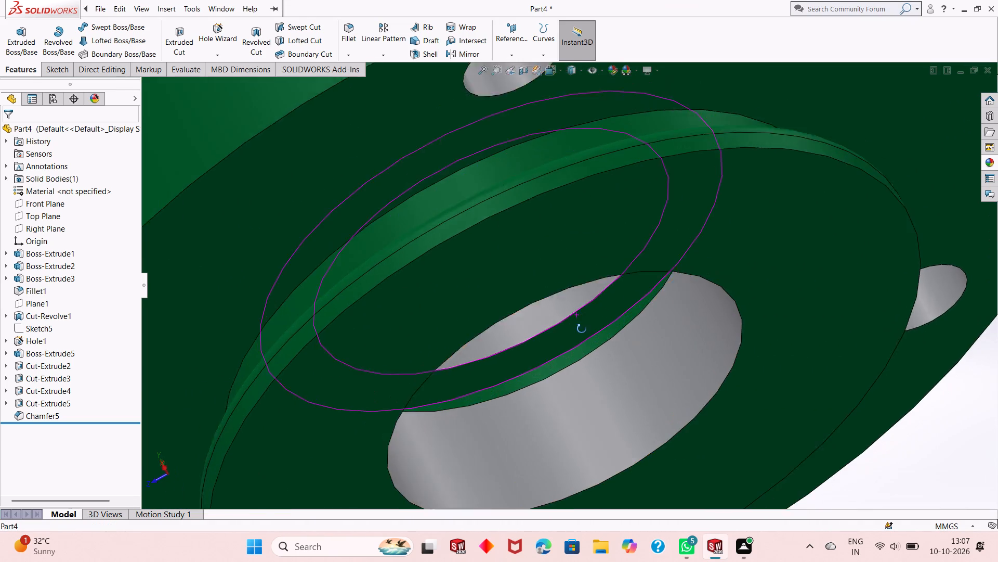
pyautogui.moveTo(582, 329); pyautogui.dragTo(584, 337, button='middle')
pyautogui.moveTo(565, 311); pyautogui.dragTo(561, 290, button='middle')
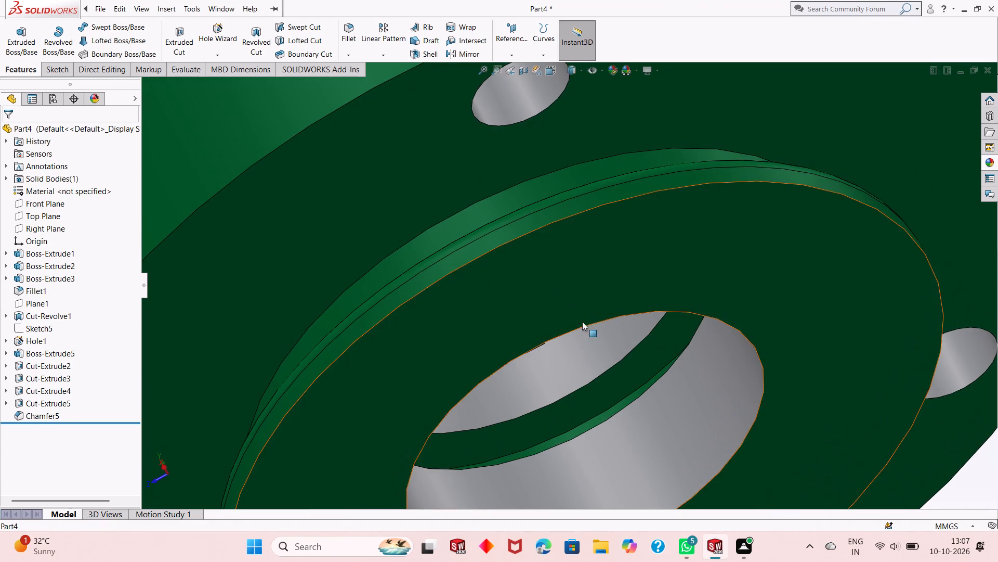
pyautogui.moveTo(566, 430); pyautogui.dragTo(575, 455, button='middle')
pyautogui.scroll(3, 575, 455)
pyautogui.moveTo(603, 435); pyautogui.dragTo(601, 411, button='middle')
pyautogui.click(988, 163)
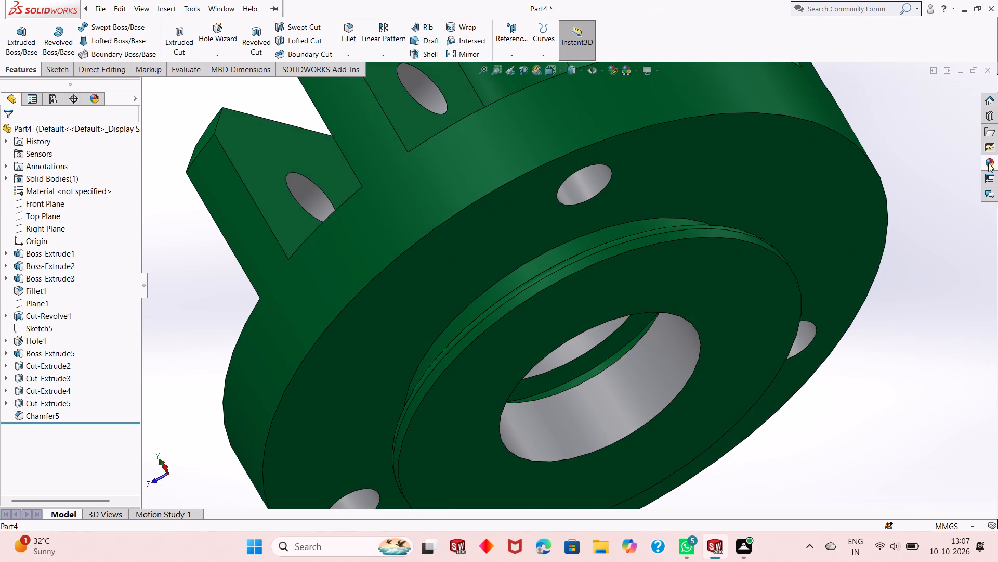
pyautogui.moveTo(836, 368); pyautogui.dragTo(609, 368)
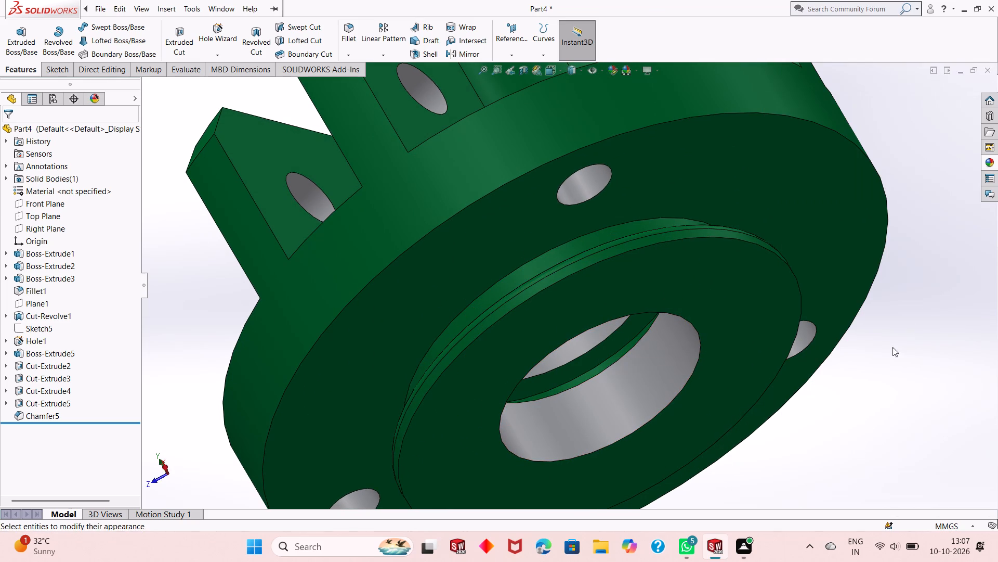
pyautogui.click(986, 163)
pyautogui.moveTo(839, 382); pyautogui.dragTo(613, 357)
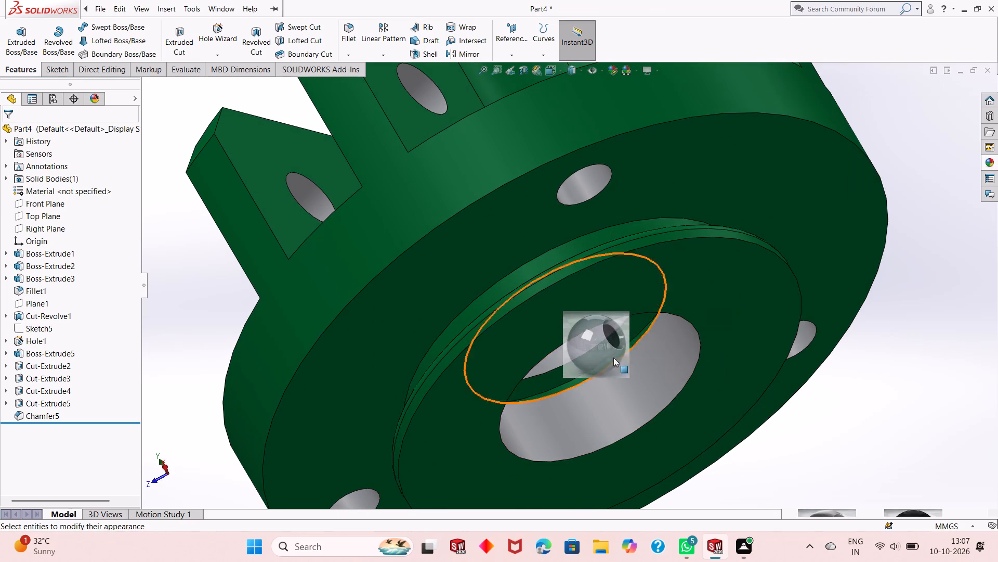
pyautogui.moveTo(613, 357); pyautogui.dragTo(595, 371)
pyautogui.click(595, 371)
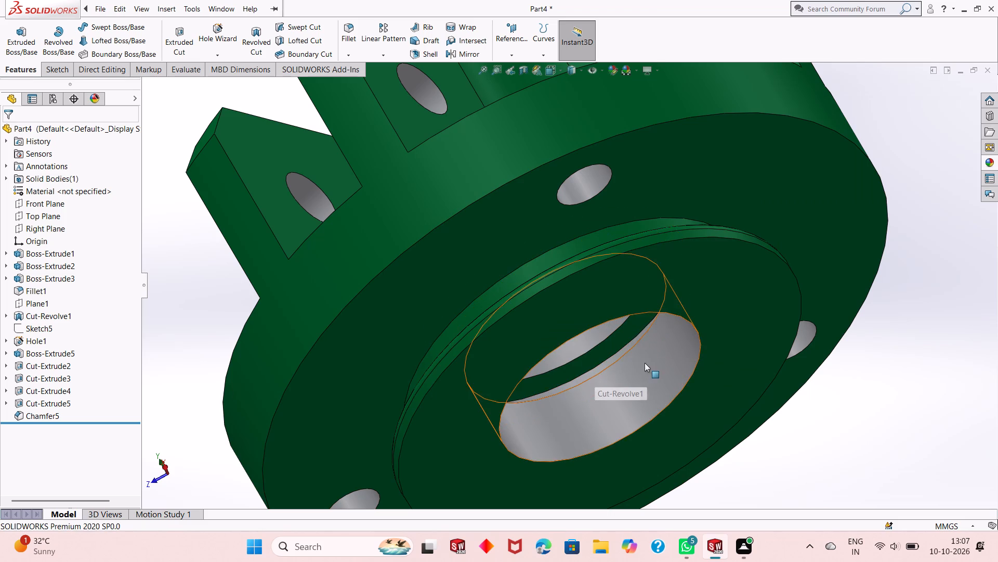
# Inspect the coloured part from all sides, including the central bore's inner ledge close up.
pyautogui.moveTo(650, 353); pyautogui.dragTo(720, 492, button='middle')
pyautogui.moveTo(719, 322); pyautogui.dragTo(720, 393, button='middle')
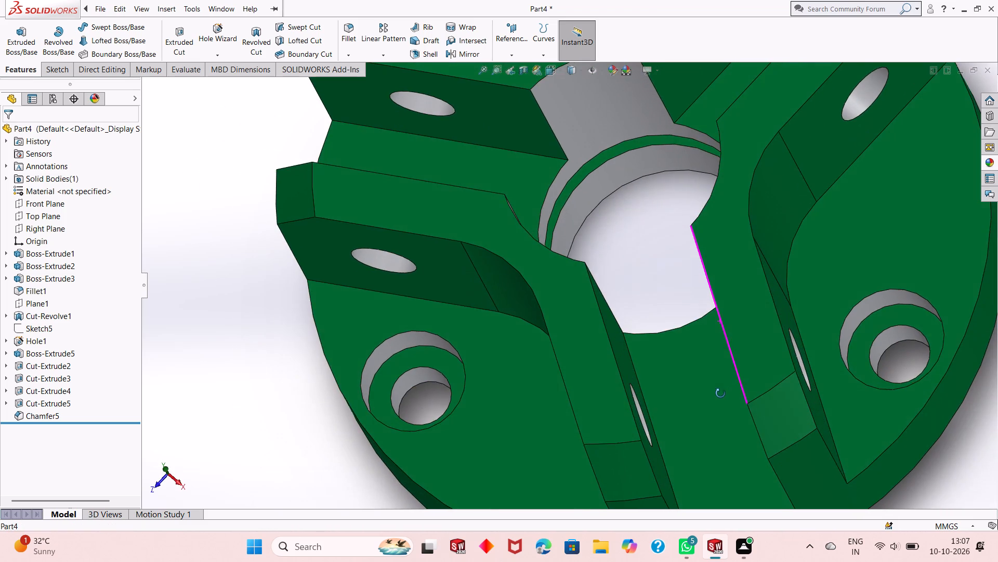
pyautogui.moveTo(720, 393); pyautogui.dragTo(698, 247, button='middle')
pyautogui.scroll(3, 689, 262)
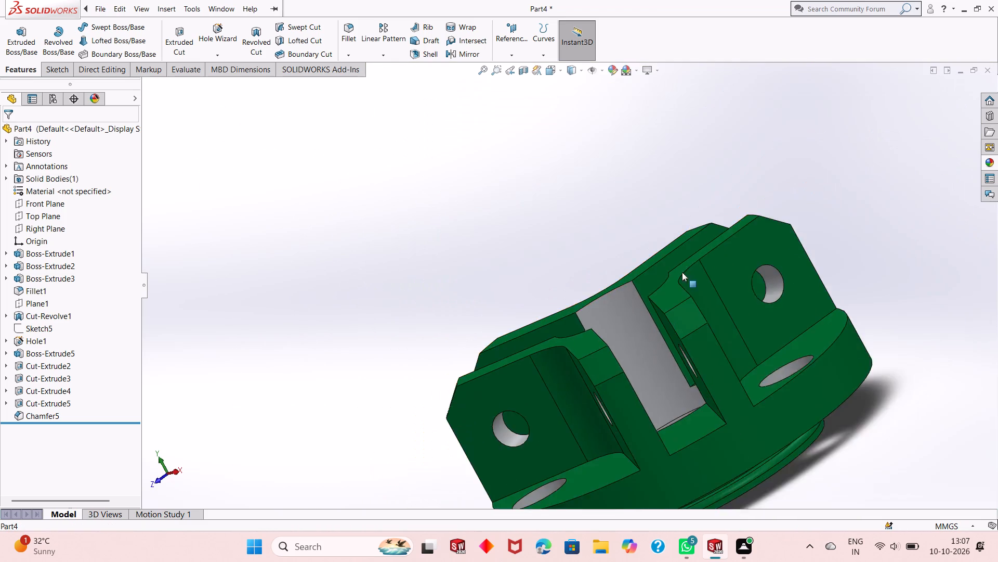
pyautogui.scroll(3, 682, 272)
pyautogui.moveTo(676, 400); pyautogui.dragTo(665, 280, button='middle')
pyautogui.scroll(-2, 649, 358)
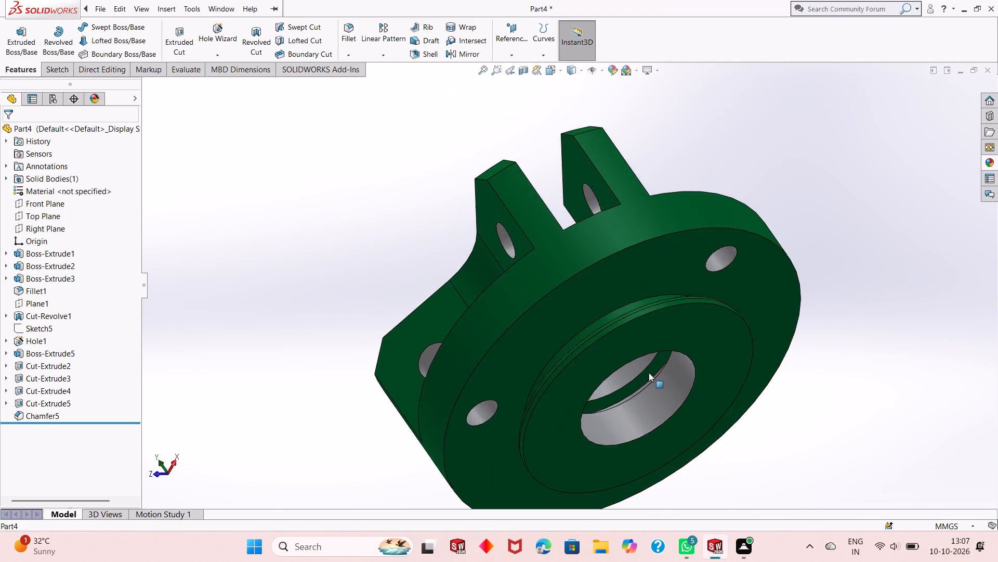
pyautogui.scroll(-13, 649, 373)
pyautogui.scroll(2, 616, 348)
pyautogui.scroll(-2, 469, 261)
pyautogui.moveTo(470, 261); pyautogui.dragTo(475, 263, button='middle')
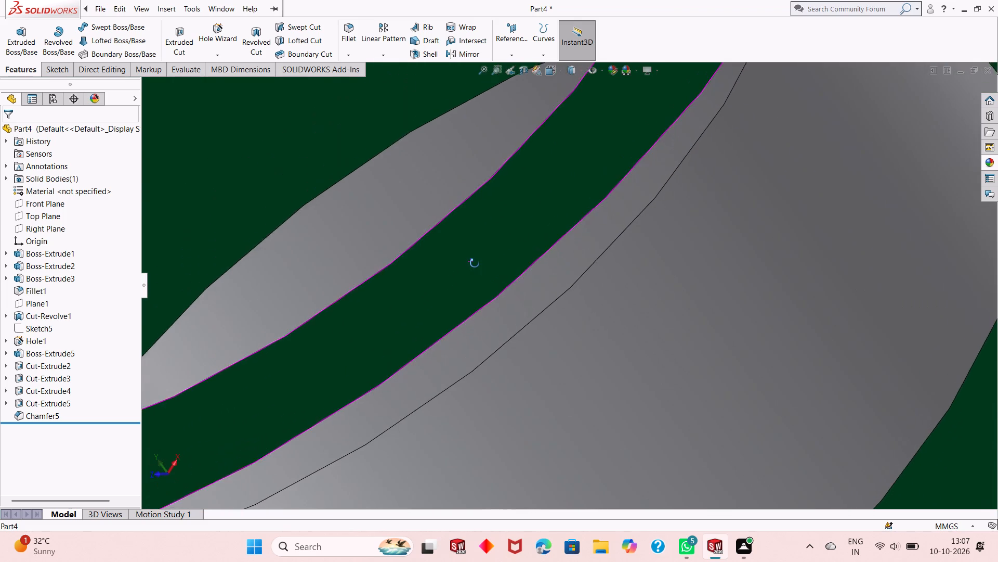
pyautogui.moveTo(475, 263); pyautogui.dragTo(468, 267, button='middle')
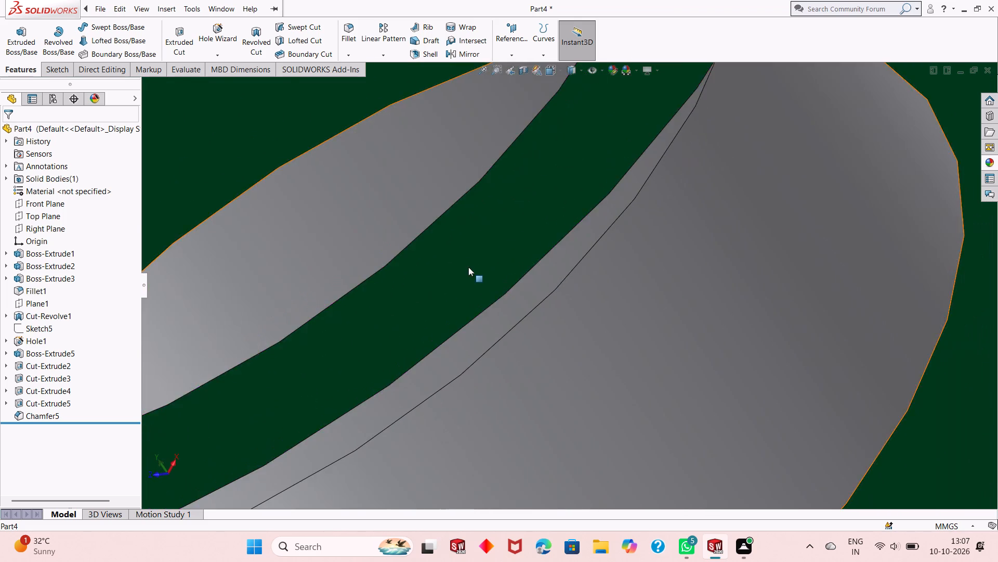
pyautogui.scroll(15, 469, 272)
pyautogui.moveTo(572, 205); pyautogui.dragTo(581, 242, button='middle')
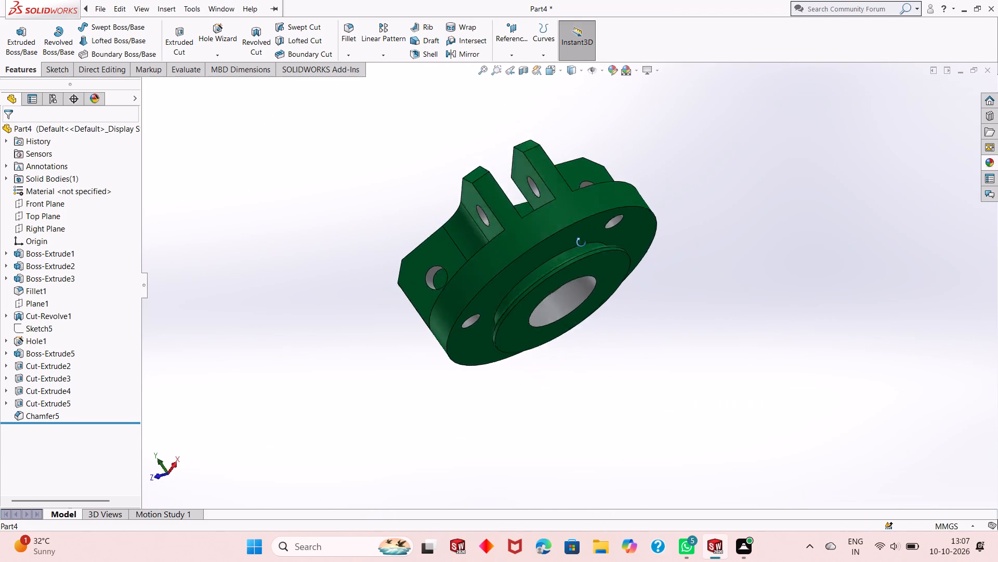
pyautogui.moveTo(581, 242); pyautogui.dragTo(709, 230, button='middle')
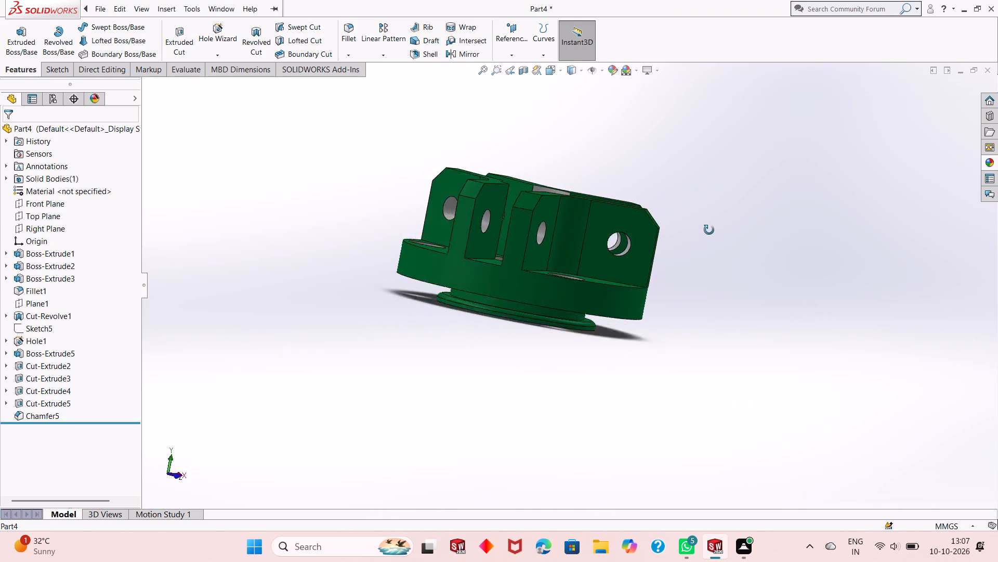
pyautogui.moveTo(709, 230); pyautogui.dragTo(712, 430, button='middle')
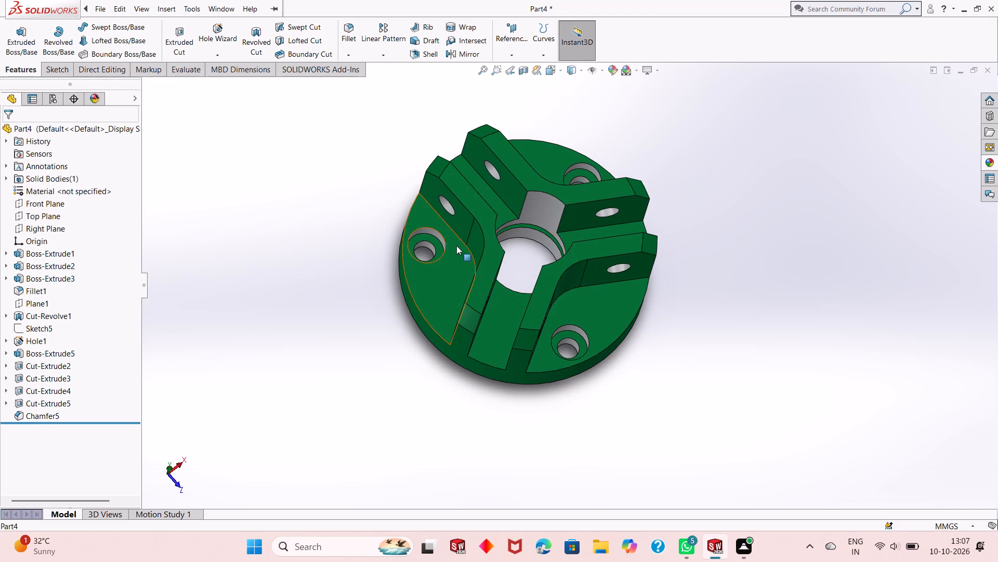
# Save the part as "3-fork flange hub" in SOLIDWORKS Part format in the Downloads folder.
pyautogui.scroll(-1, 456, 245)
pyautogui.scroll(1, 576, 284)
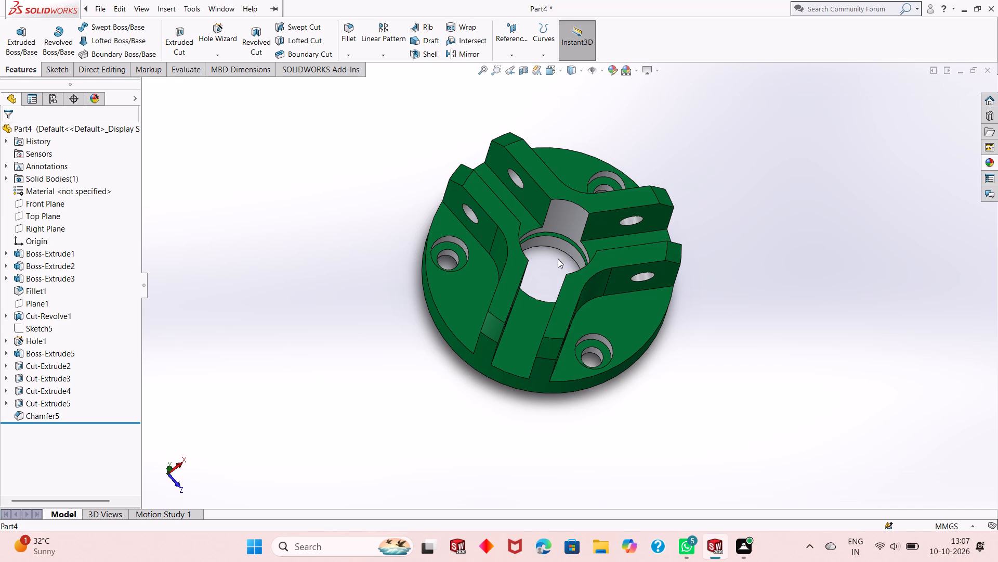
pyautogui.hotkey('ctrl', 's')
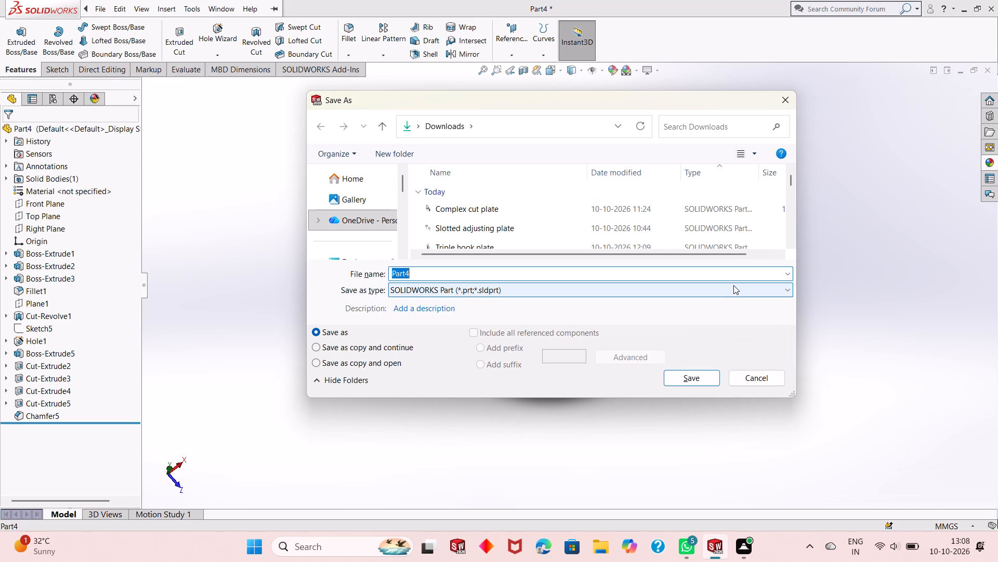
pyautogui.press('3')
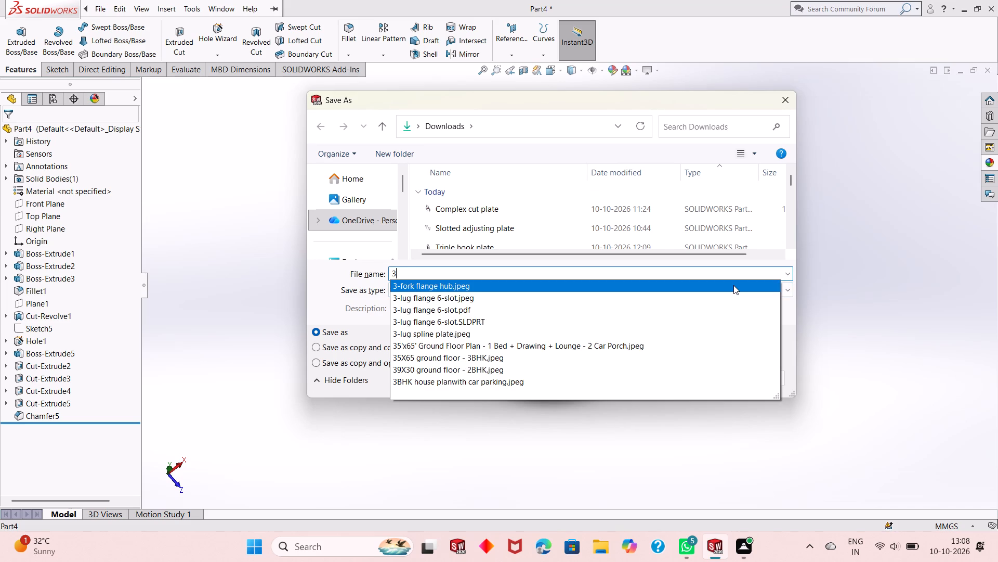
pyautogui.press('-')
pyautogui.write('fork flange')
pyautogui.press('space')
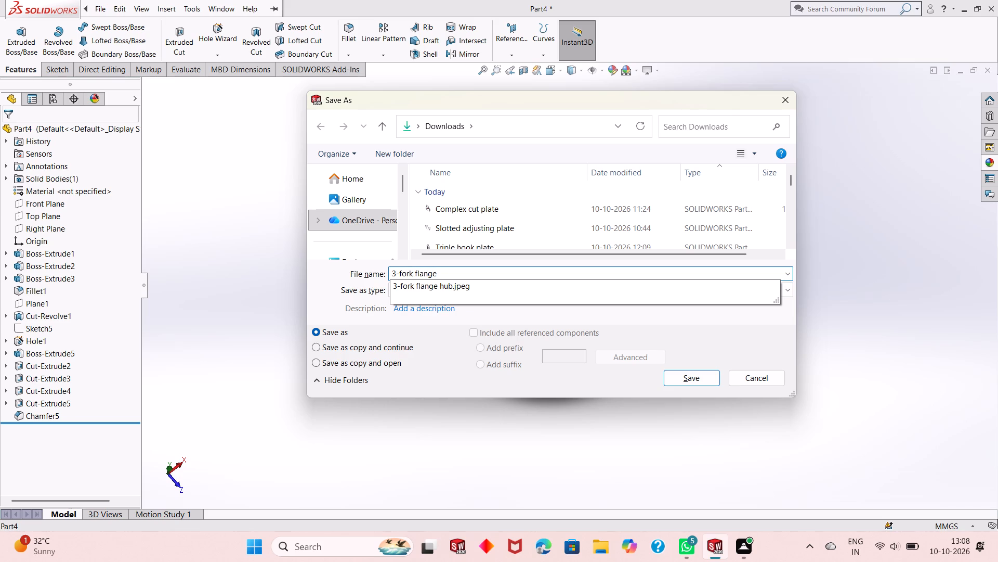
pyautogui.write('hub')
pyautogui.press('Return')
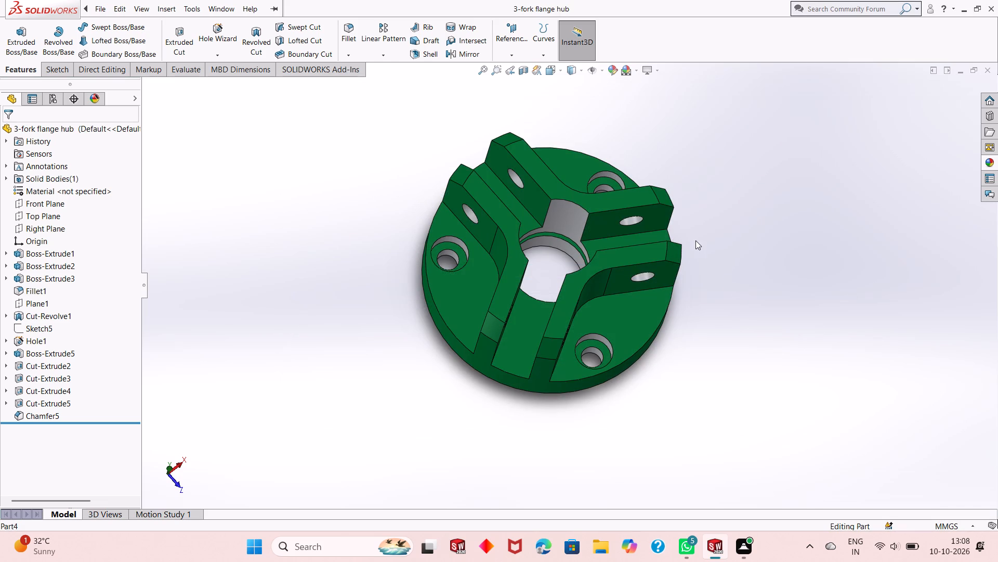
# Save a PDF version of the part in Downloads under the same name, 3-fork flange hub.
pyautogui.click(238, 138)
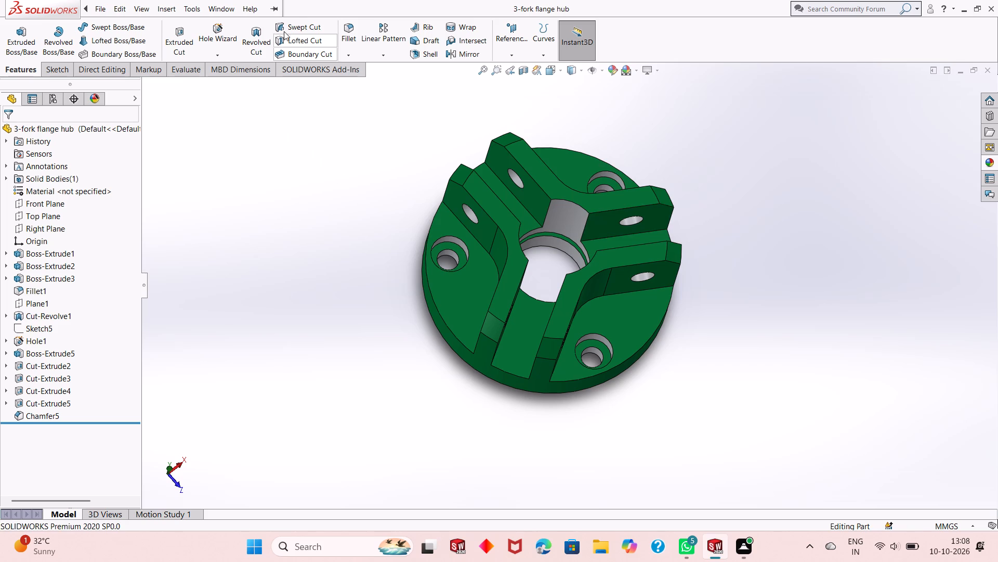
pyautogui.click(298, 2)
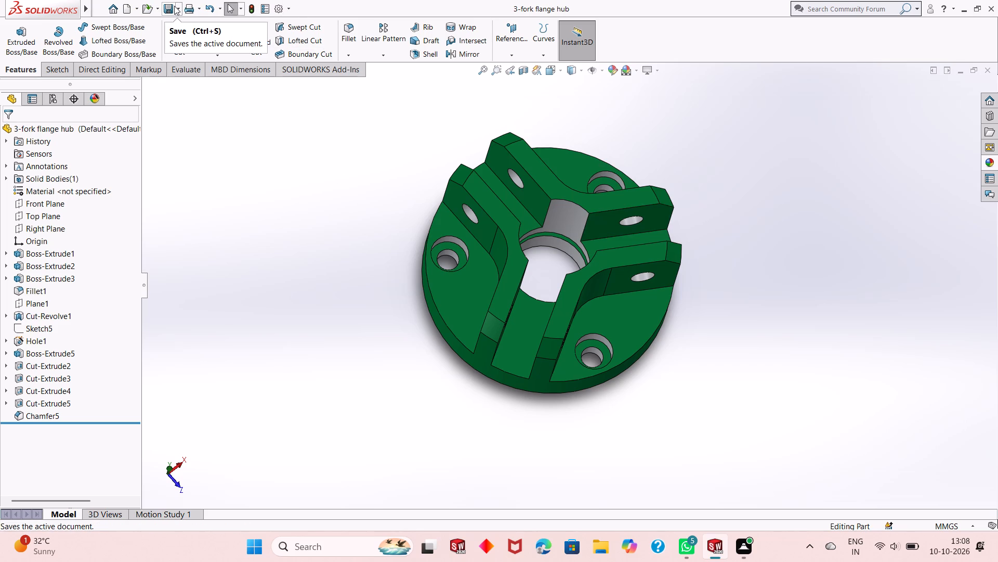
pyautogui.click(178, 8)
pyautogui.click(178, 30)
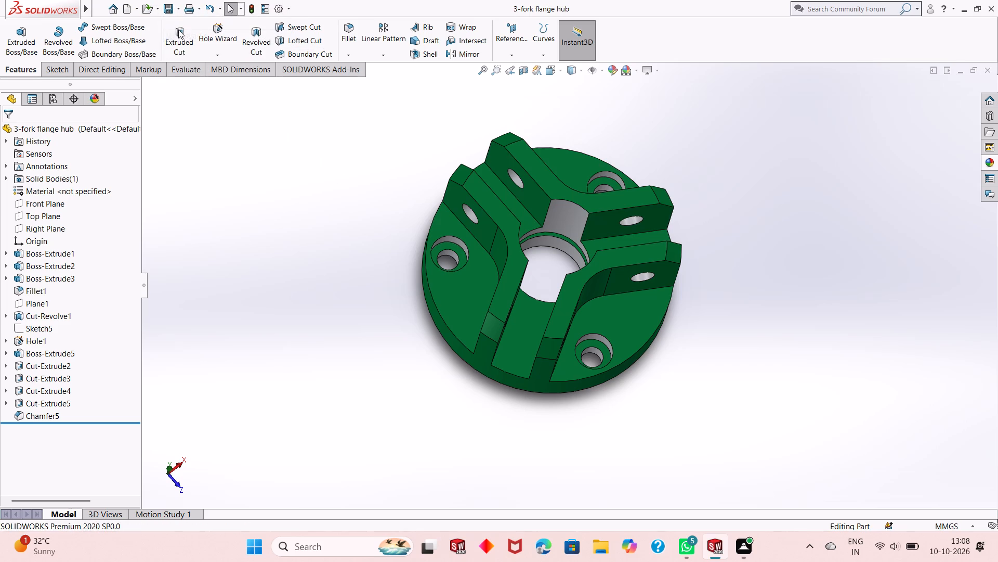
pyautogui.click(530, 293)
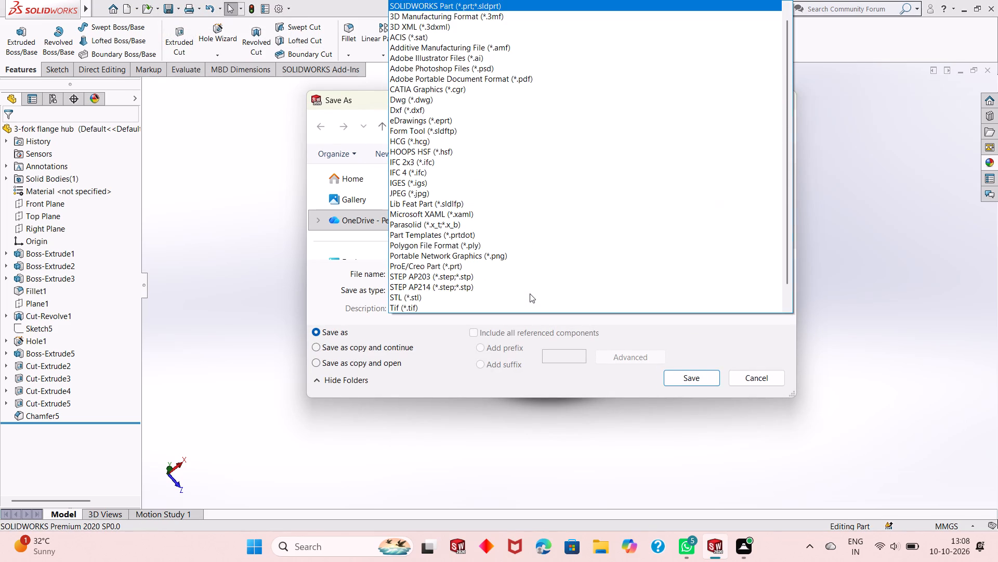
pyautogui.click(574, 80)
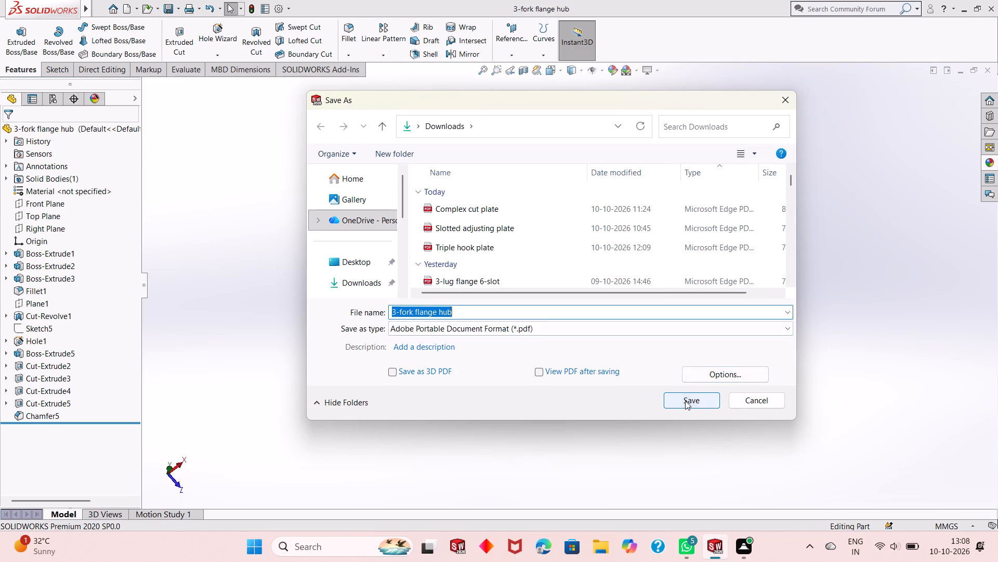
pyautogui.click(685, 401)
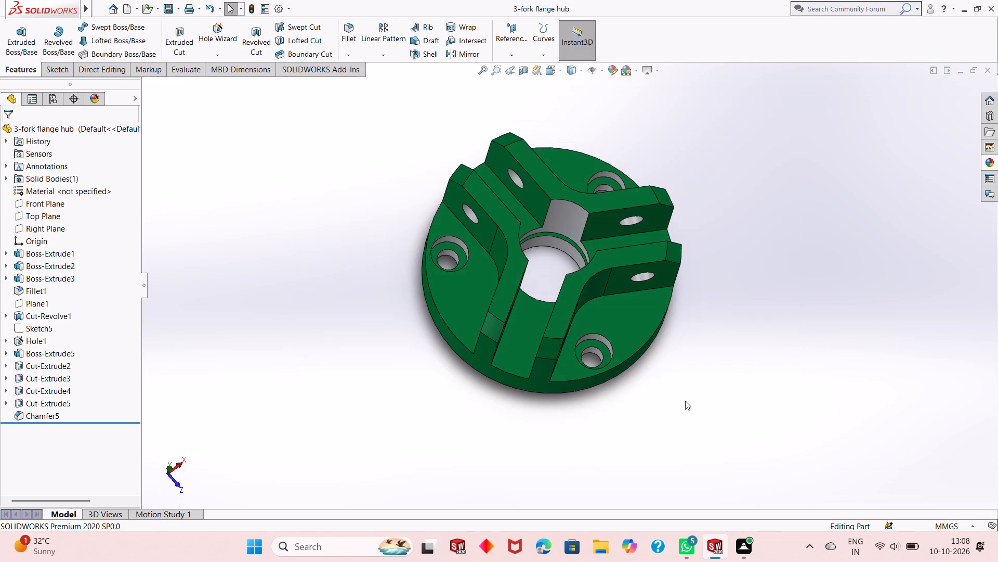